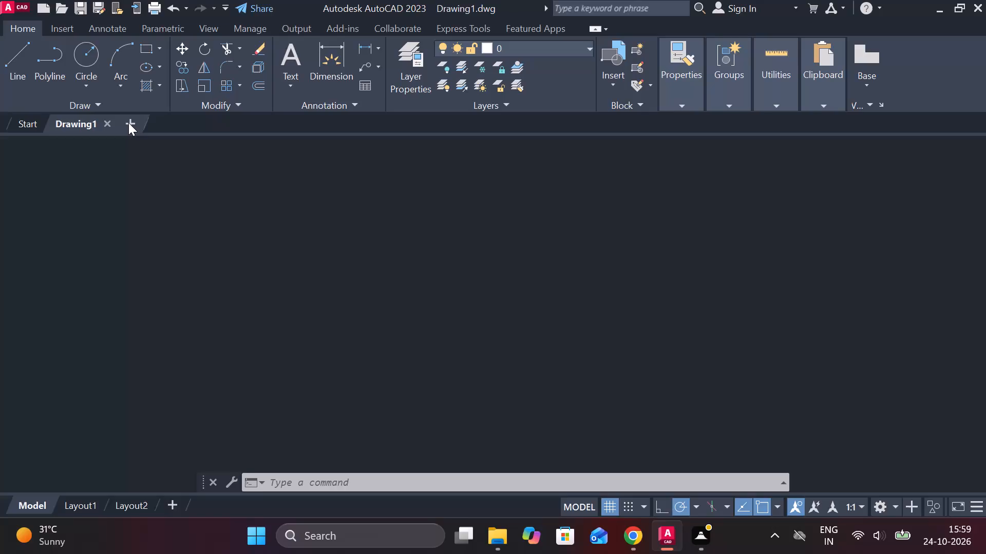
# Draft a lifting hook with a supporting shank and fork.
# Close the Drawing1 file, keeping Drawing2 open.
pyautogui.click(102, 122)
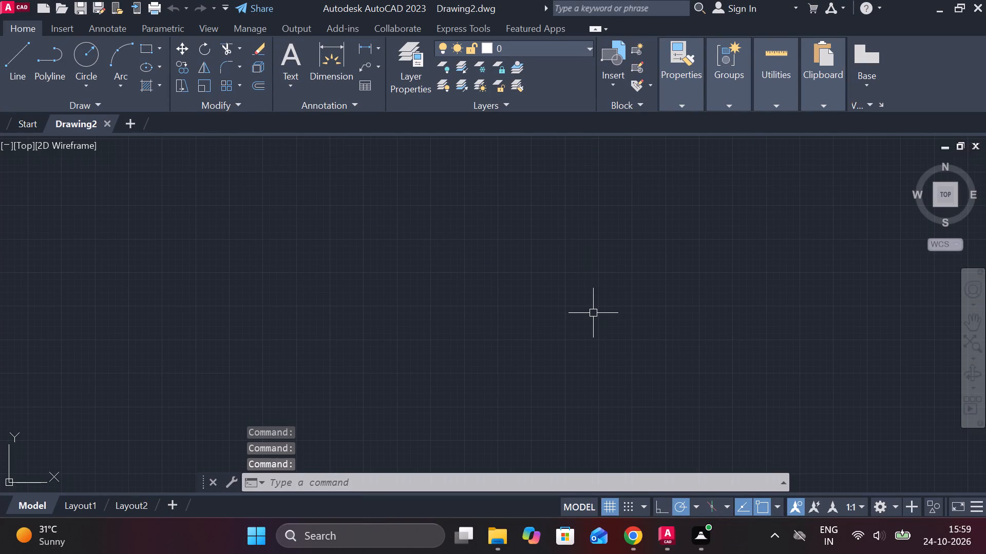
# Turn on command log recording with LOGFILEON.
pyautogui.write('LOG')
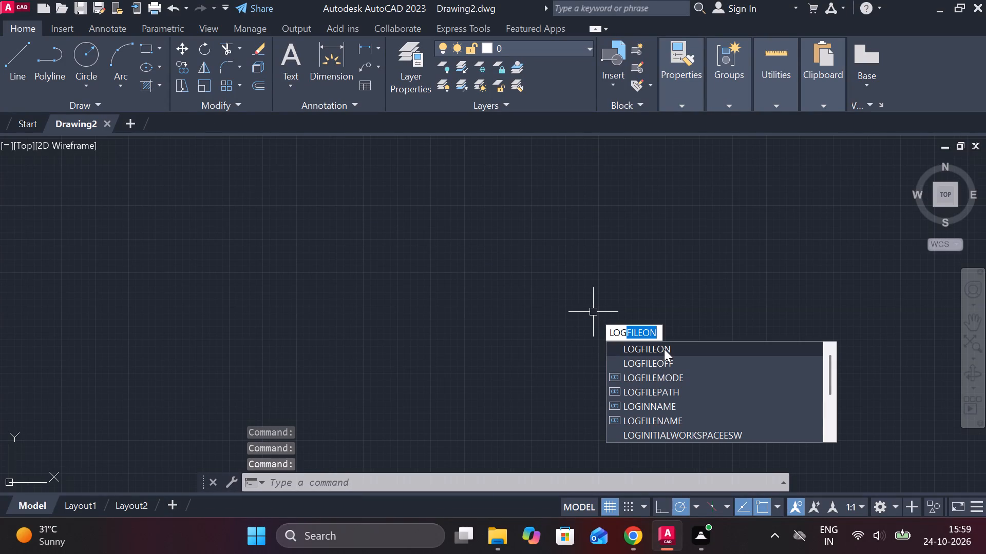
pyautogui.click(664, 349)
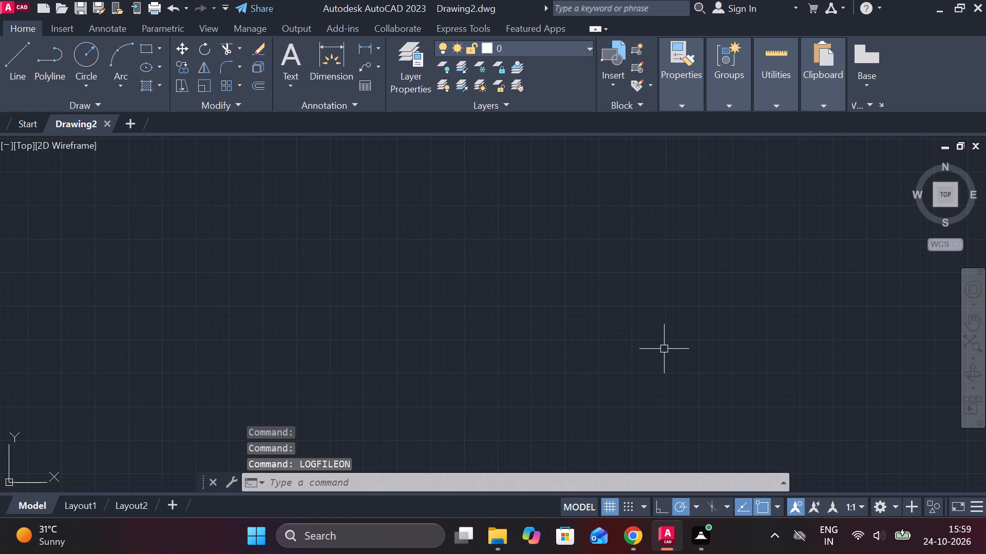
# Set the model space limits with lower corner 0,0 and upper corner 297,210.
pyautogui.write('LIMITS')
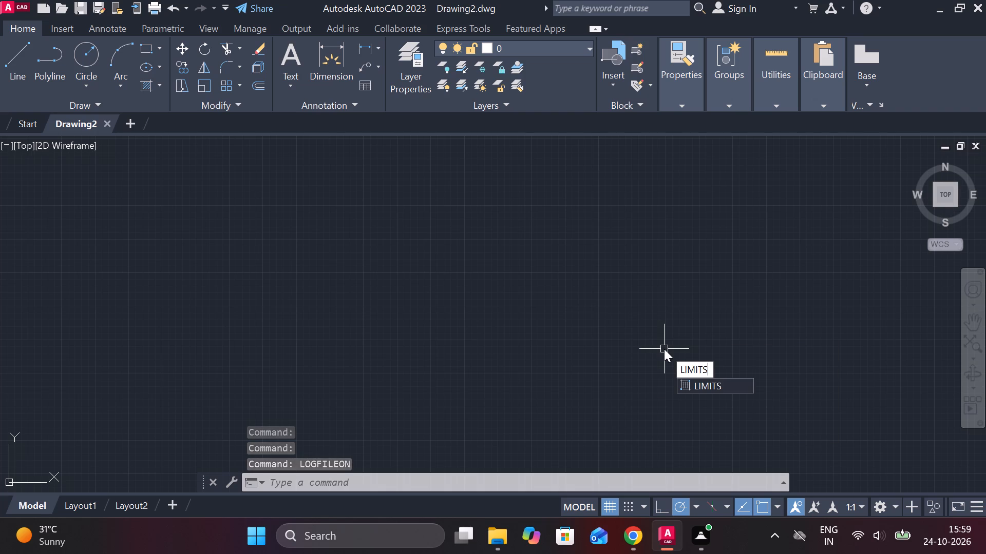
pyautogui.press('Return')
pyautogui.write('0,0')
pyautogui.press('Return')
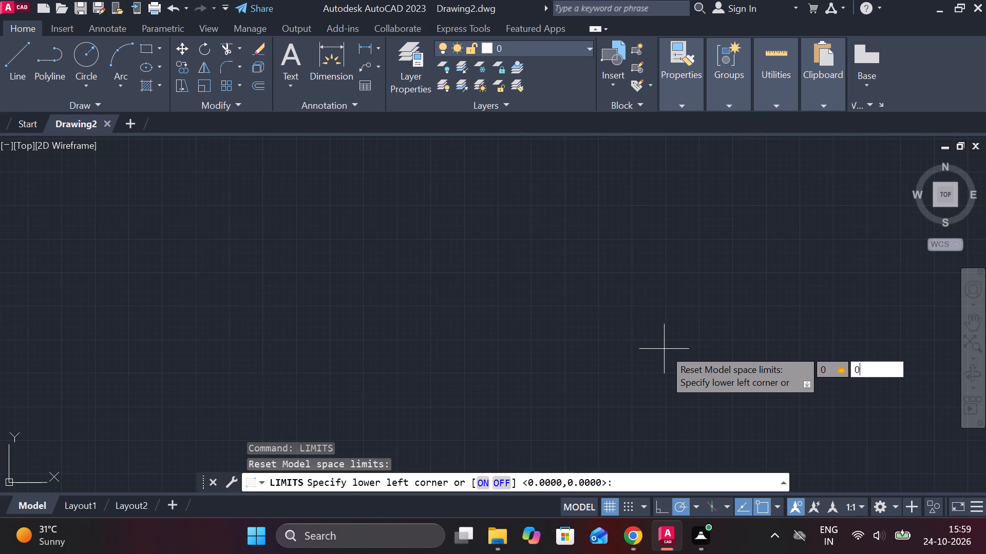
pyautogui.press('2')
pyautogui.write('97')
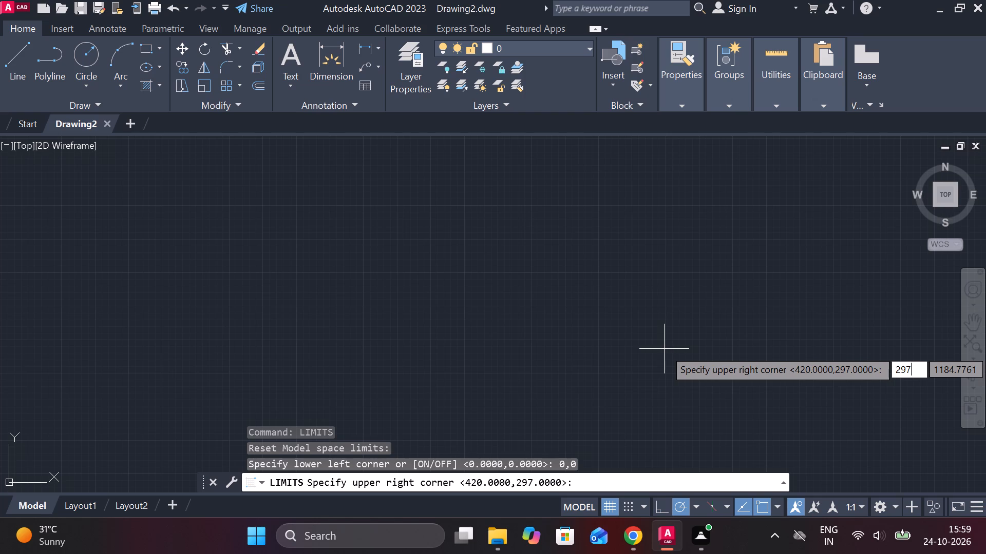
pyautogui.write(',210')
pyautogui.press('Return')
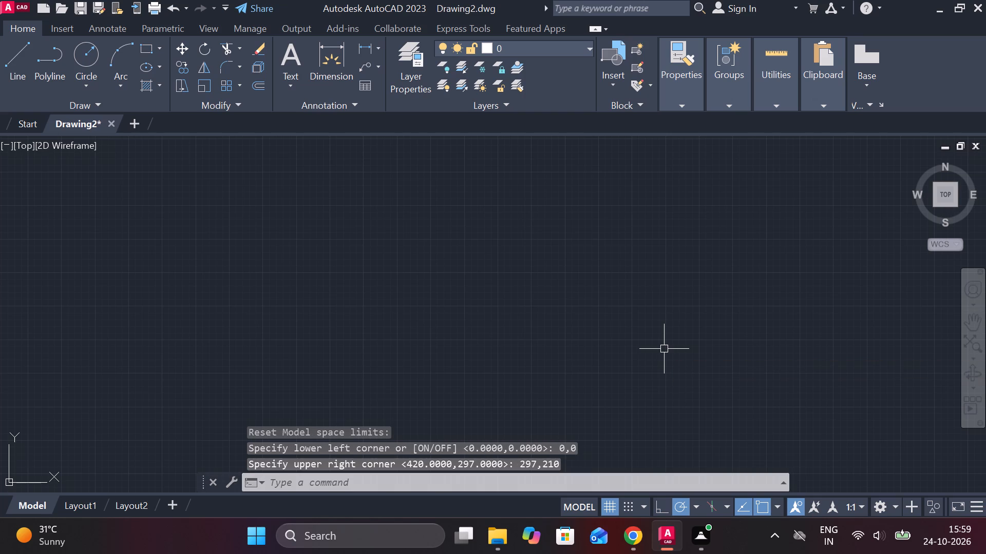
# Draw a freehand-length vertical line downward, located to the right of the origin and ending above the X axis.
pyautogui.press('z')
pyautogui.press('Return')
pyautogui.press('e')
pyautogui.press('Return')
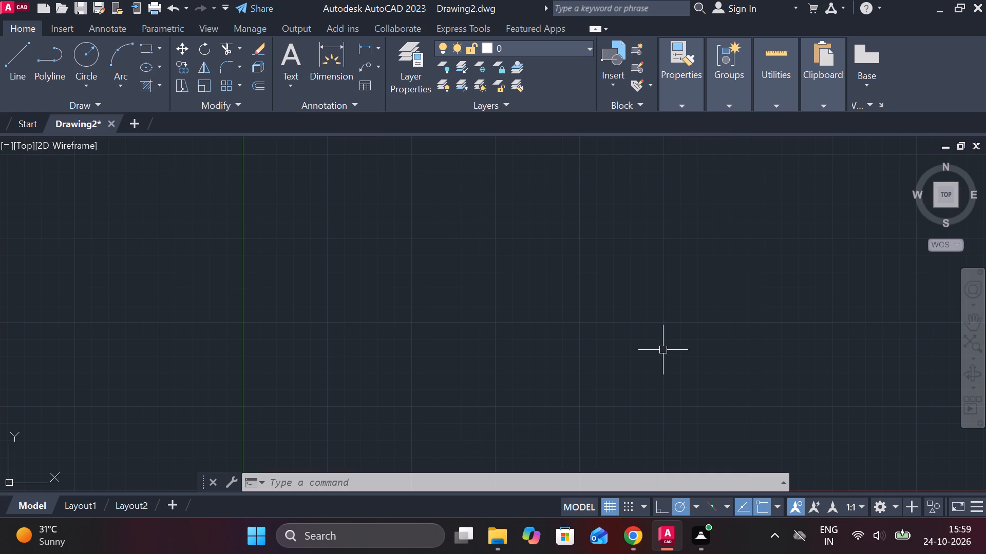
pyautogui.scroll(-1, 662, 379)
pyautogui.scroll(1, 527, 282)
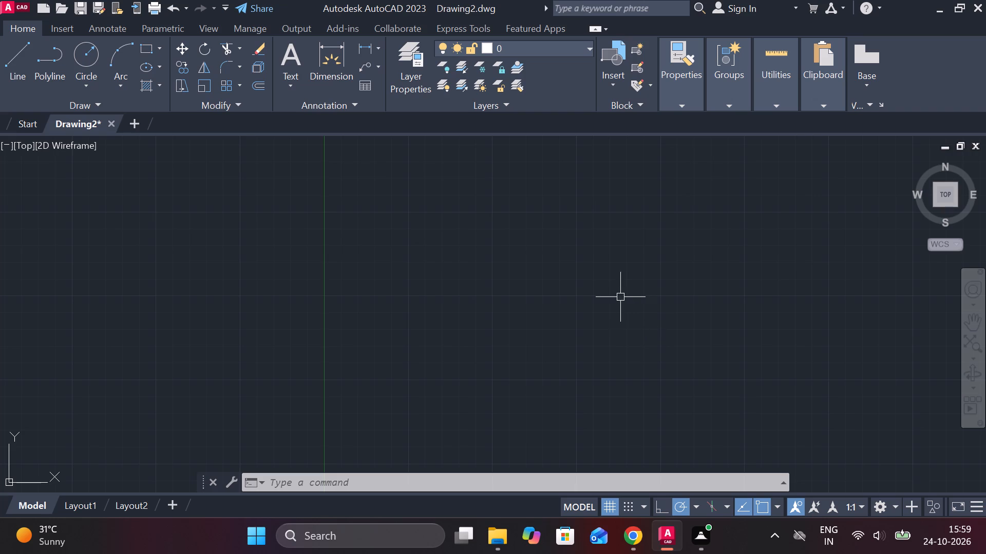
pyautogui.moveTo(611, 297); pyautogui.dragTo(553, 292, button='middle')
pyautogui.scroll(-1, 541, 291)
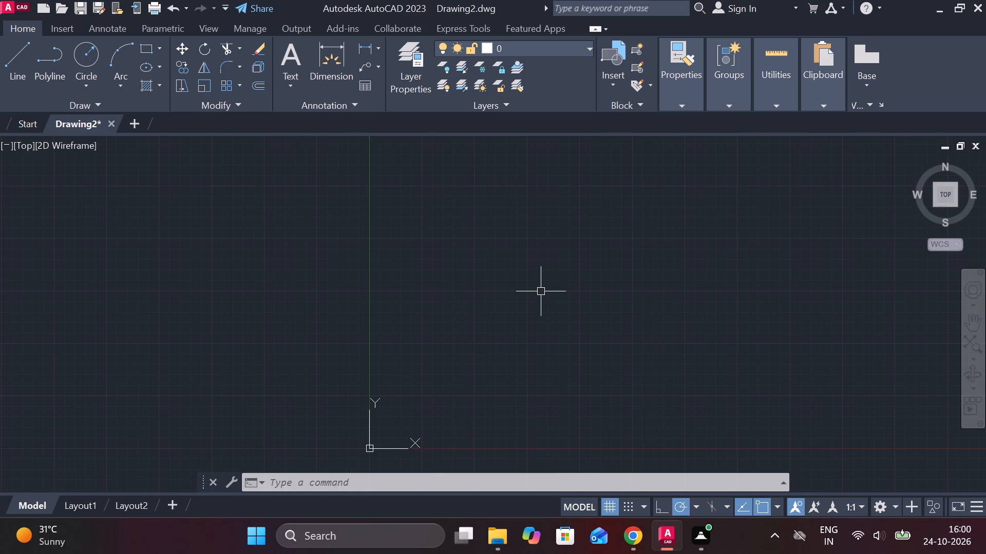
pyautogui.press('l')
pyautogui.press('Return')
pyautogui.click(618, 178)
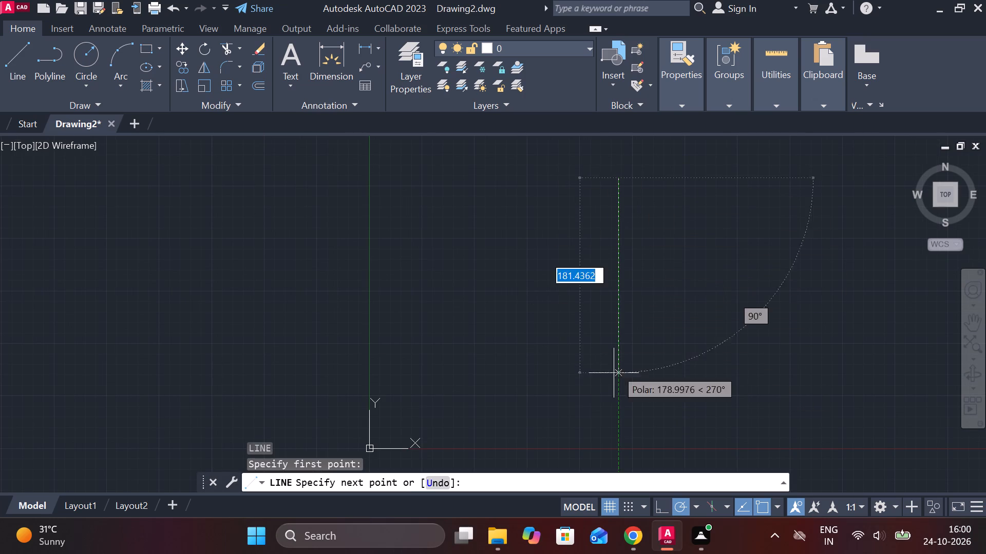
pyautogui.click(616, 409)
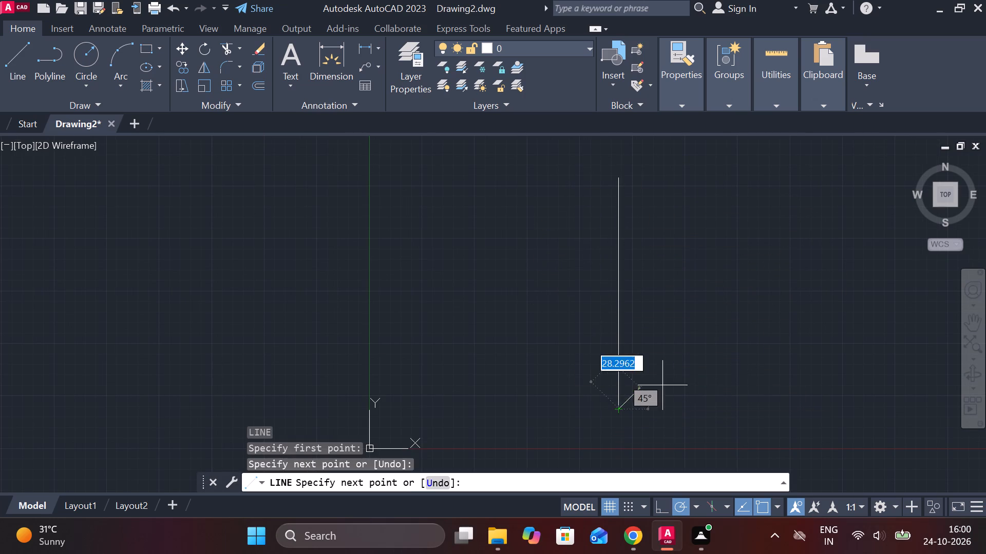
pyautogui.press('Escape')
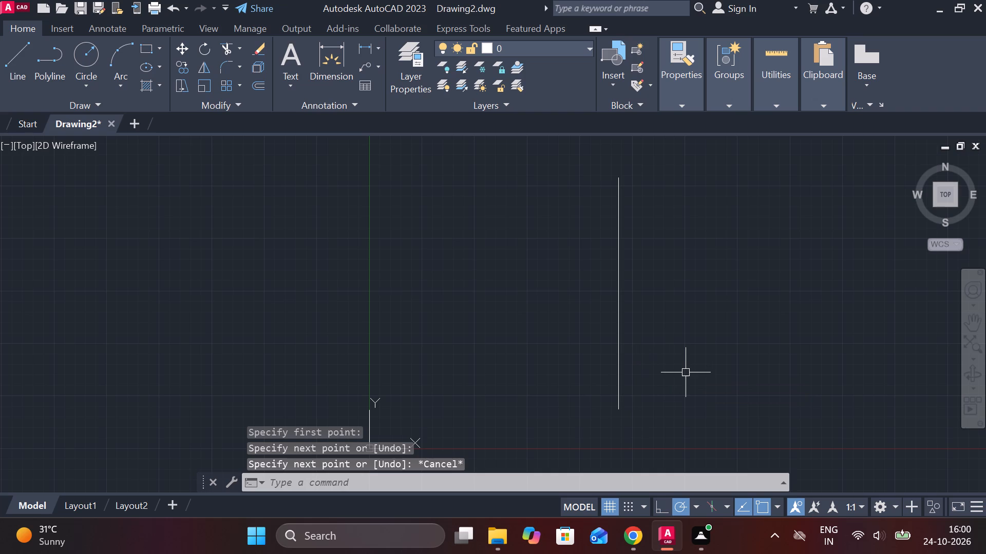
# Draw a circle of radius 20 centred on the lower end of the vertical line.
pyautogui.moveTo(653, 363); pyautogui.dragTo(622, 274, button='middle')
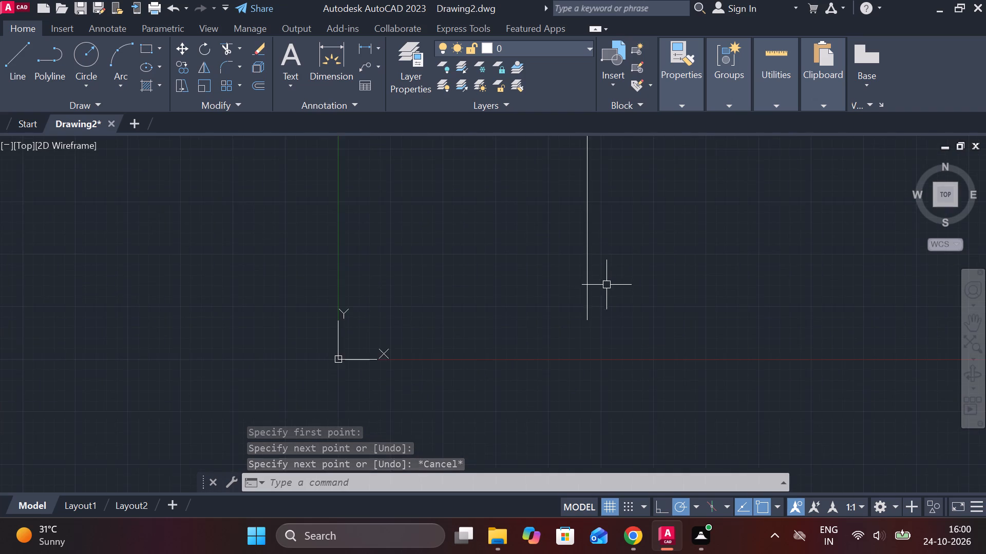
pyautogui.scroll(1, 606, 285)
pyautogui.press('c')
pyautogui.press('space')
pyautogui.click(573, 340)
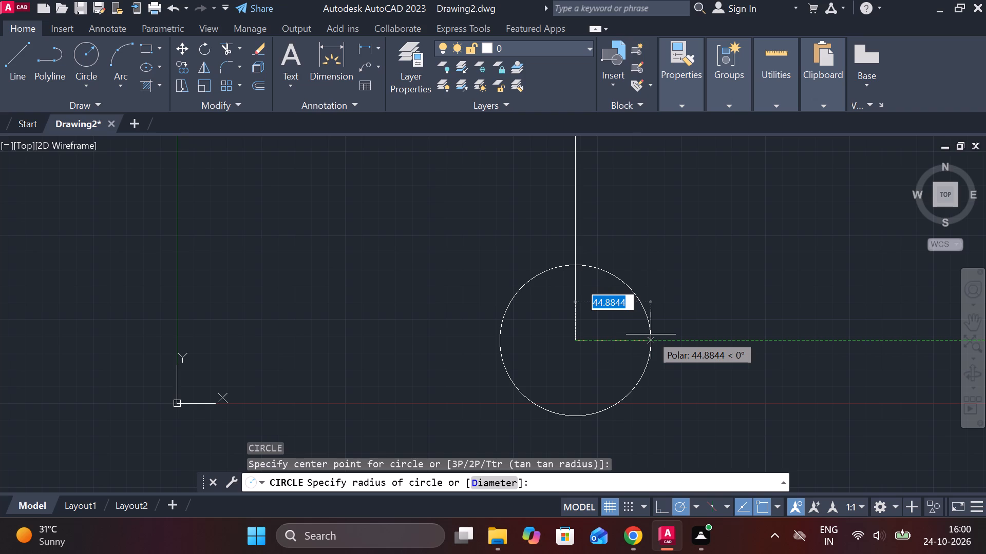
pyautogui.write('20')
pyautogui.press('Return')
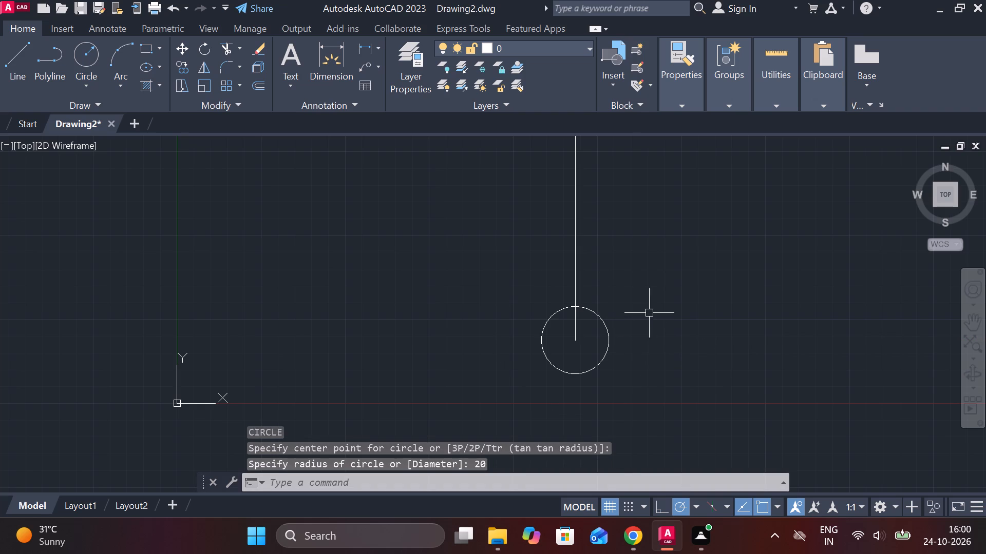
# Draw a horizontal line 10 units long to the right from the radius-20 circle's centre.
pyautogui.scroll(1, 675, 311)
pyautogui.press('l')
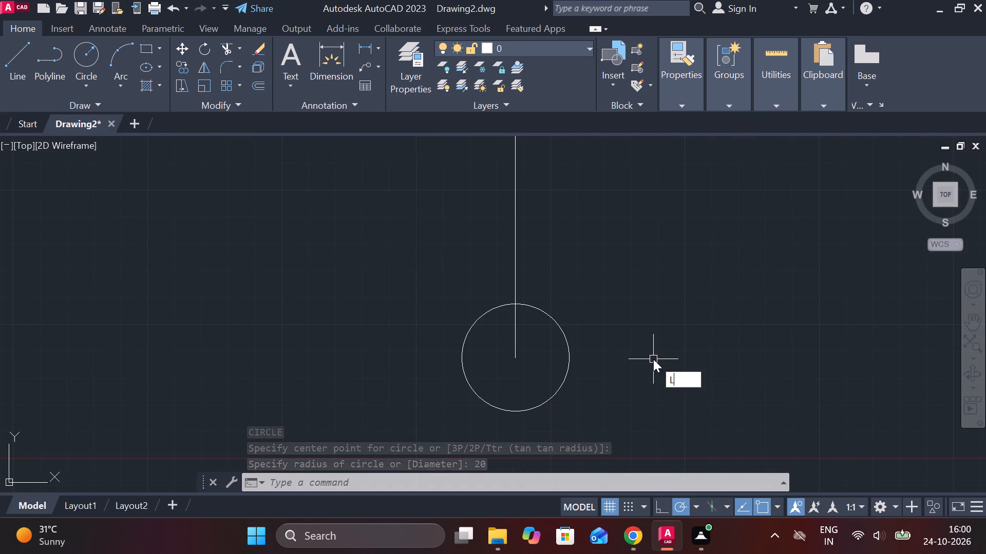
pyautogui.press('Return')
pyautogui.click(514, 358)
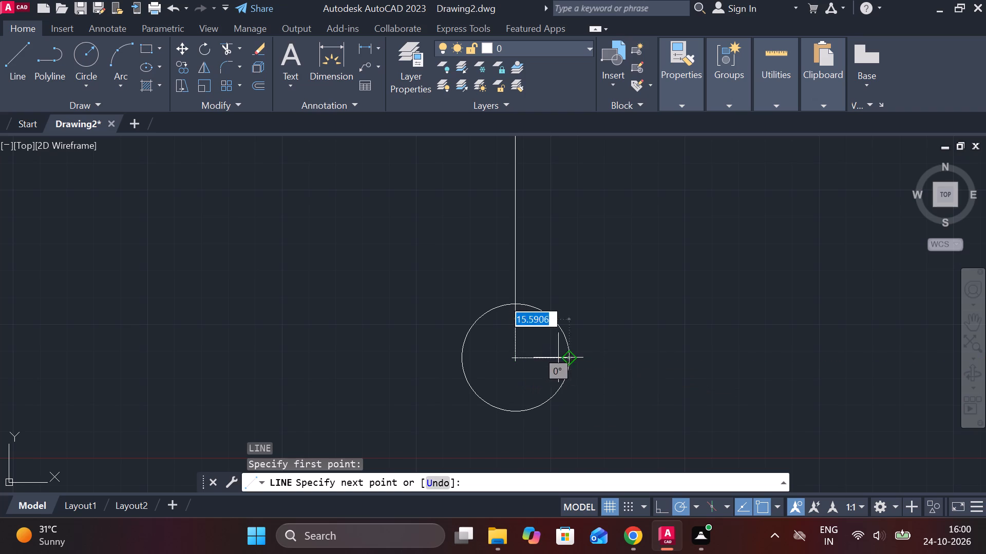
pyautogui.write('10')
pyautogui.press('Return')
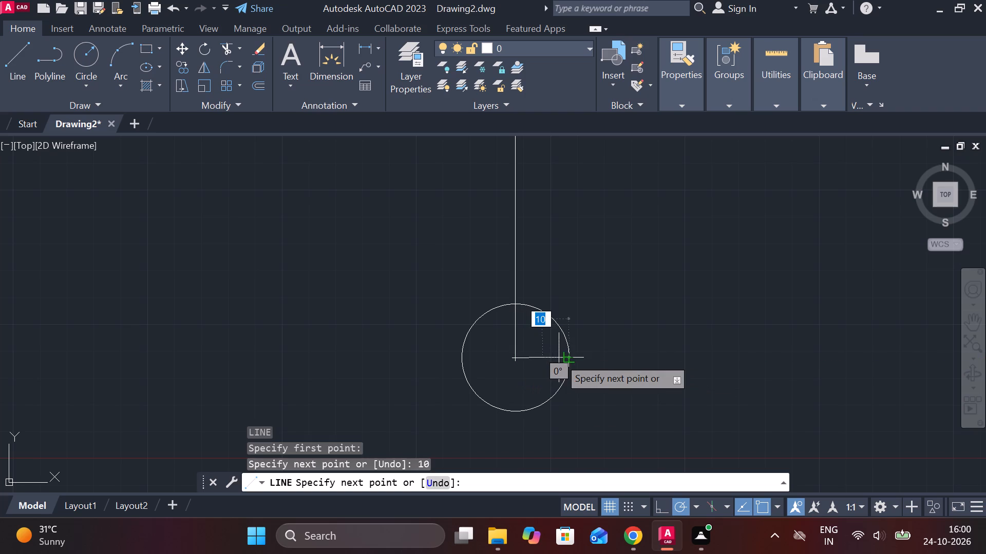
pyautogui.hotkey('ctrl', 'z')
pyautogui.scroll(3, 537, 343)
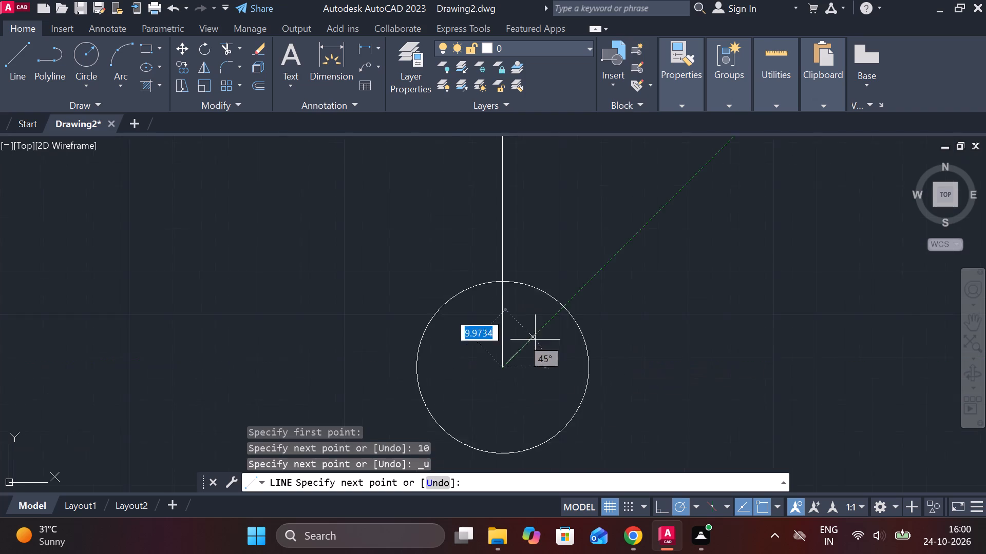
pyautogui.write('10')
pyautogui.press('Return')
pyautogui.scroll(-1, 575, 412)
pyautogui.press('Escape')
pyautogui.press('`')
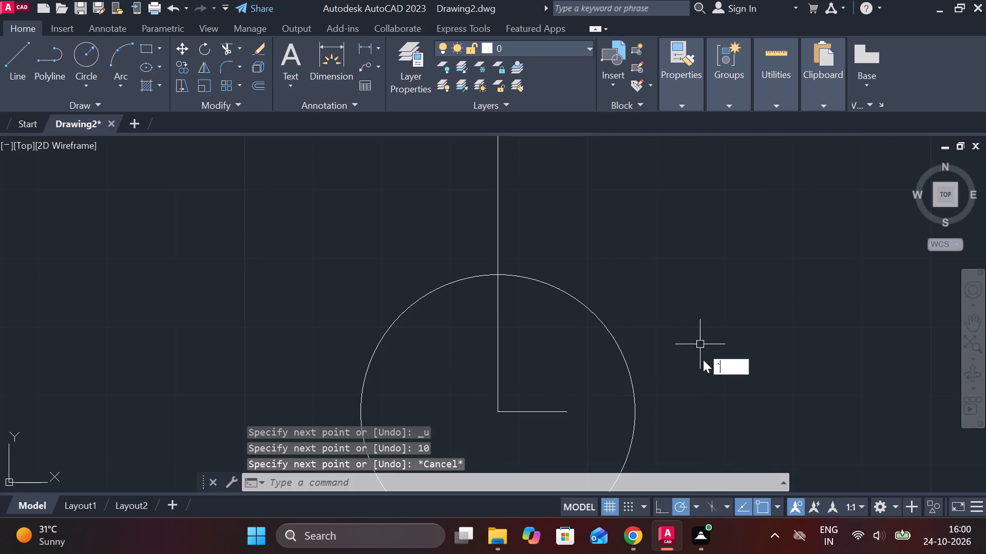
# Draw a circle of radius 50 centred on the free end of the 10-unit horizontal line.
pyautogui.moveTo(689, 331); pyautogui.dragTo(667, 266, button='middle')
pyautogui.press('c')
pyautogui.press('space')
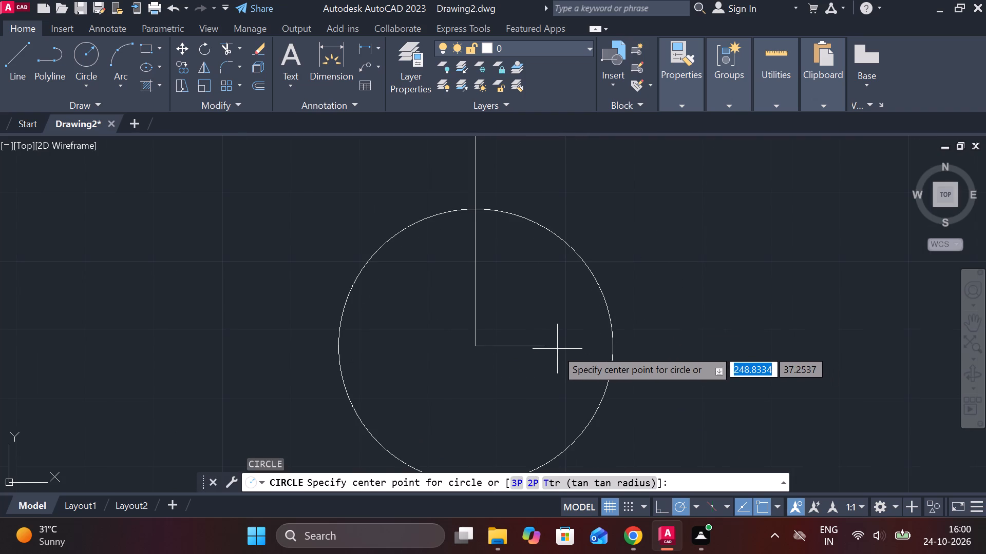
pyautogui.click(544, 343)
pyautogui.moveTo(619, 337); pyautogui.dragTo(592, 304, button='middle')
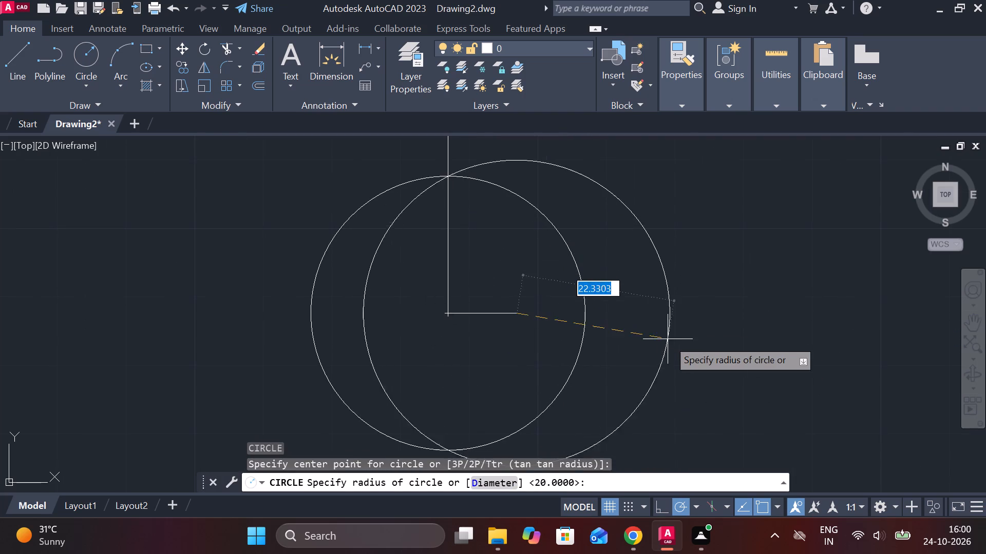
pyautogui.write('50')
pyautogui.press('Return')
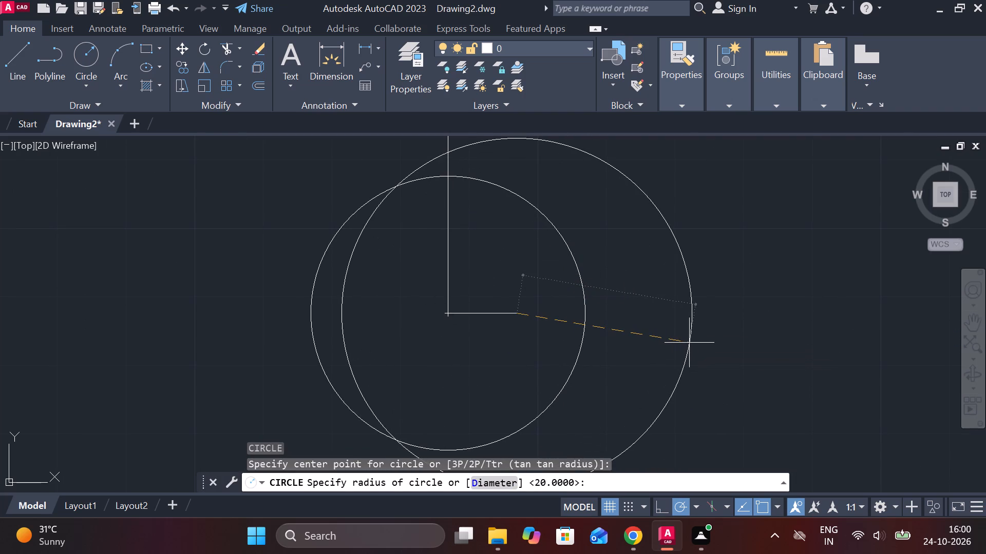
# Erase the long vertical line that runs up from the small circle's centre.
pyautogui.scroll(-2, 704, 343)
pyautogui.moveTo(700, 344); pyautogui.dragTo(669, 328, button='middle')
pyautogui.middleClick(667, 326)
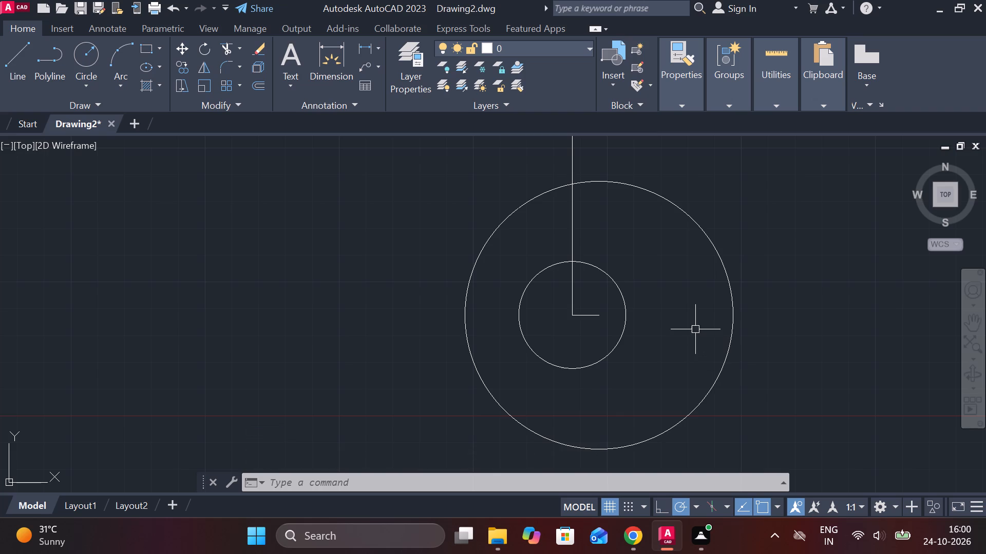
pyautogui.moveTo(693, 330); pyautogui.dragTo(676, 359, button='middle')
pyautogui.scroll(-1, 669, 325)
pyautogui.moveTo(667, 325); pyautogui.dragTo(668, 347, button='middle')
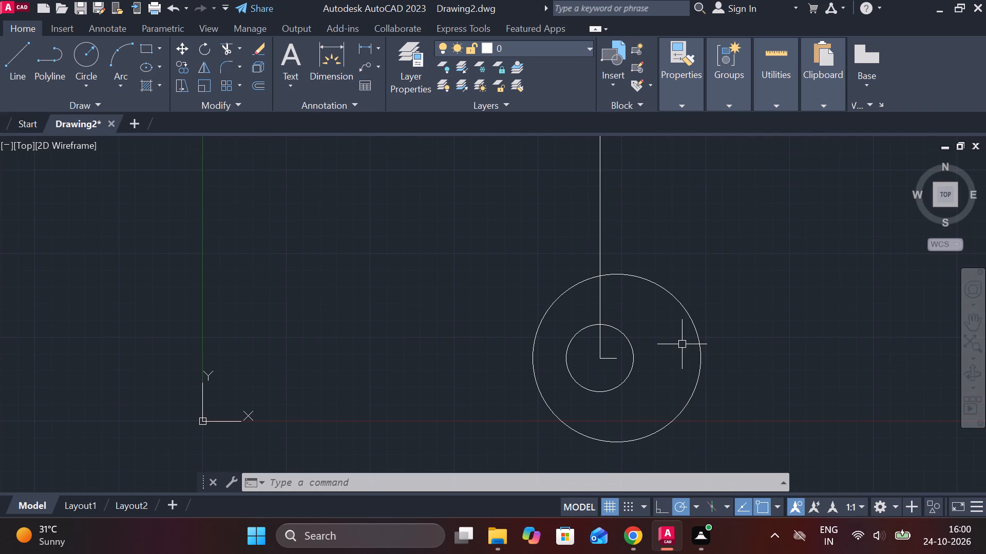
pyautogui.click(598, 257)
pyautogui.write('E')
pyautogui.press('space')
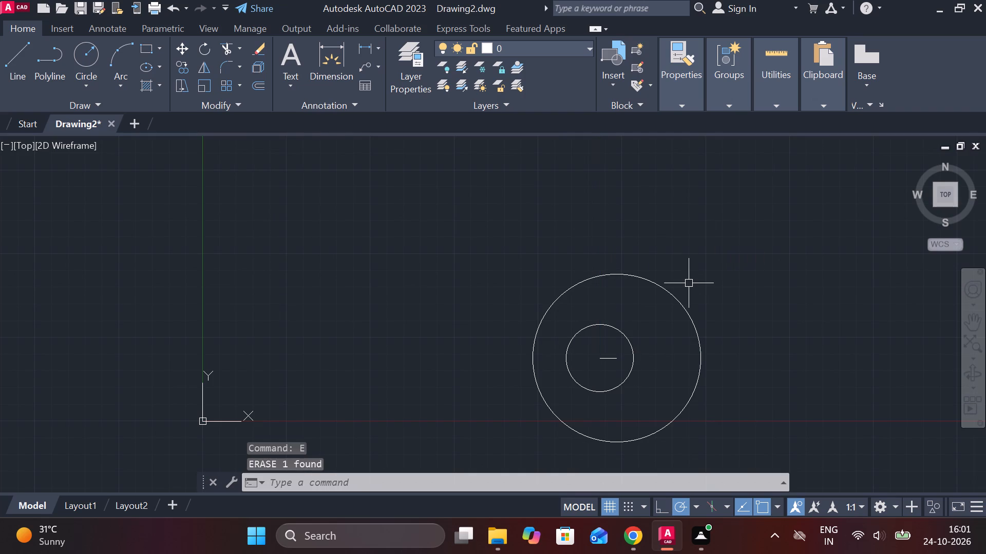
# Draw a vertical line 120 units long upward from the small circle's centre.
pyautogui.press('l')
pyautogui.press('Return')
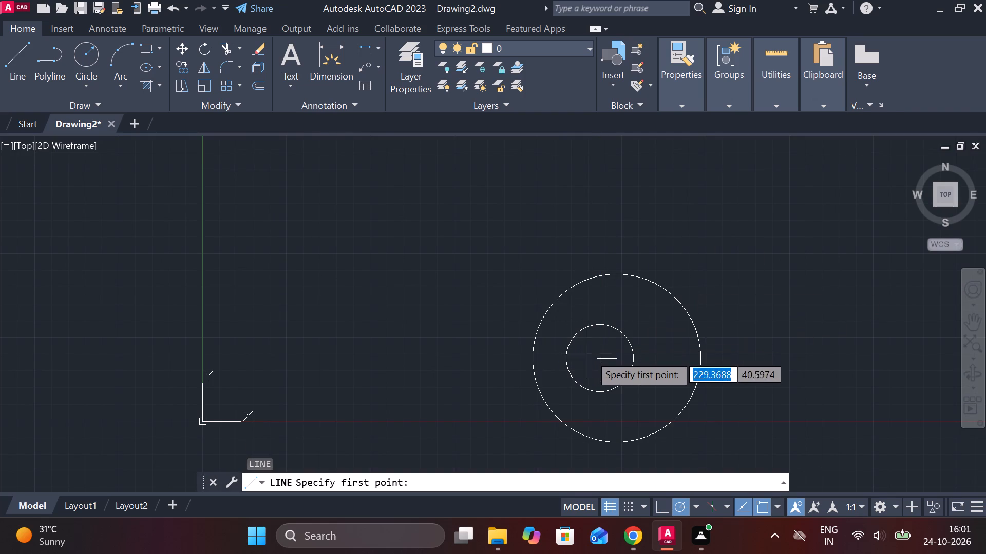
pyautogui.click(603, 358)
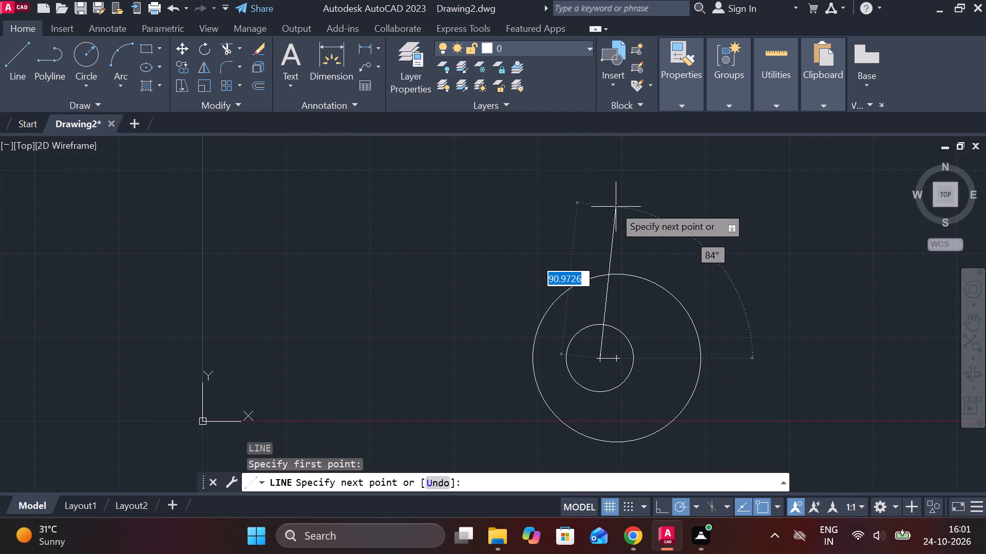
pyautogui.write('120')
pyautogui.press('Return')
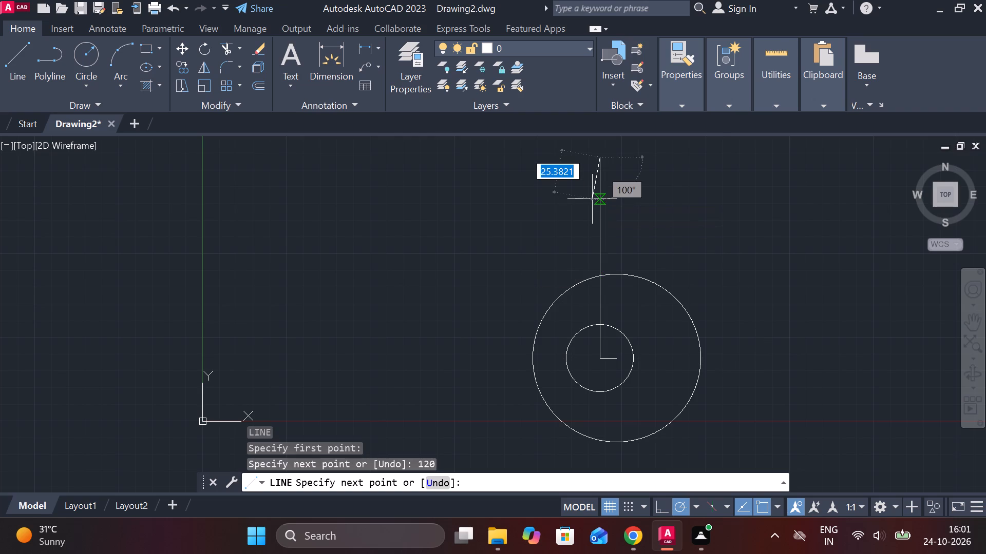
pyautogui.scroll(1, 572, 148)
pyautogui.moveTo(519, 204); pyautogui.dragTo(485, 227, button='middle')
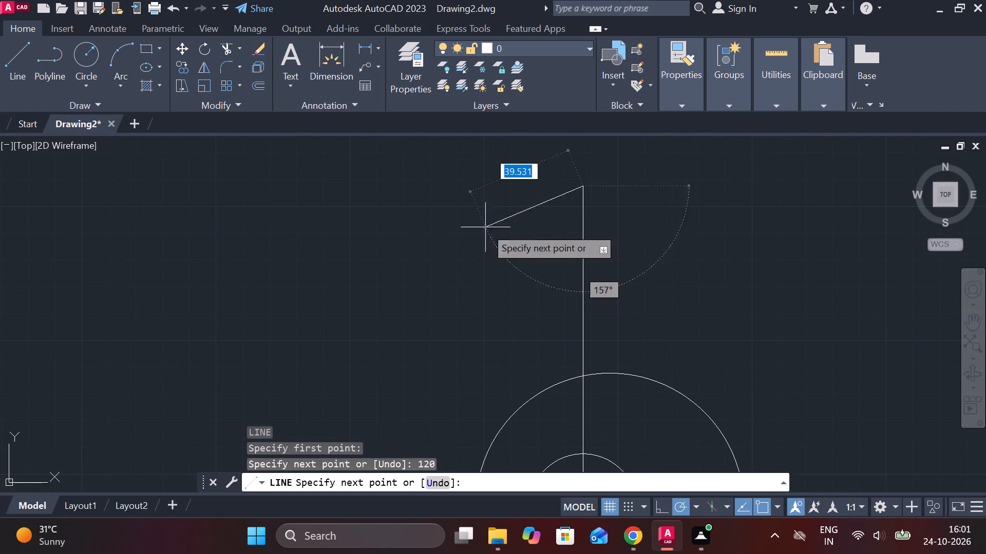
pyautogui.press('Escape')
# Draw a circle of radius 20 centred on the upper end of the 120-unit vertical line.
pyautogui.write('C')
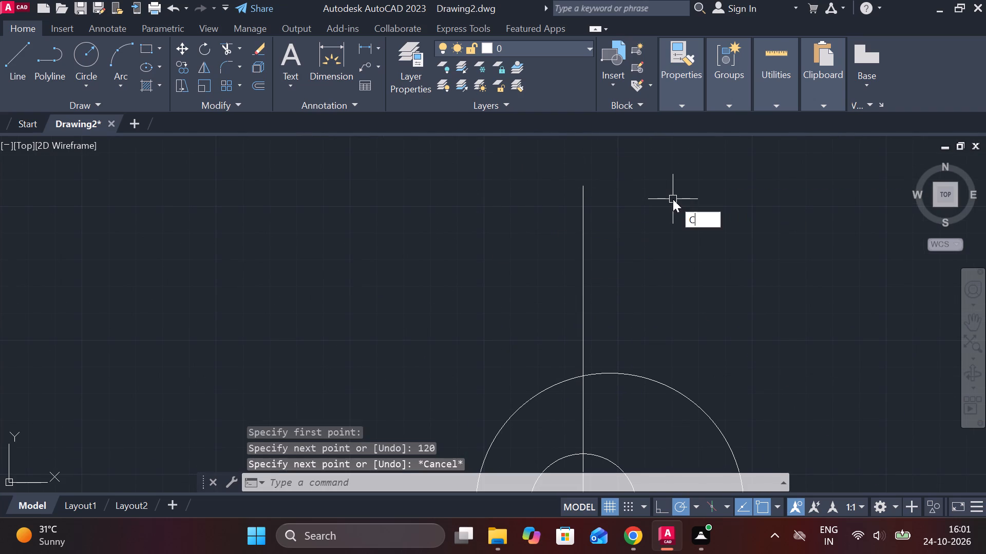
pyautogui.press('space')
pyautogui.click(581, 187)
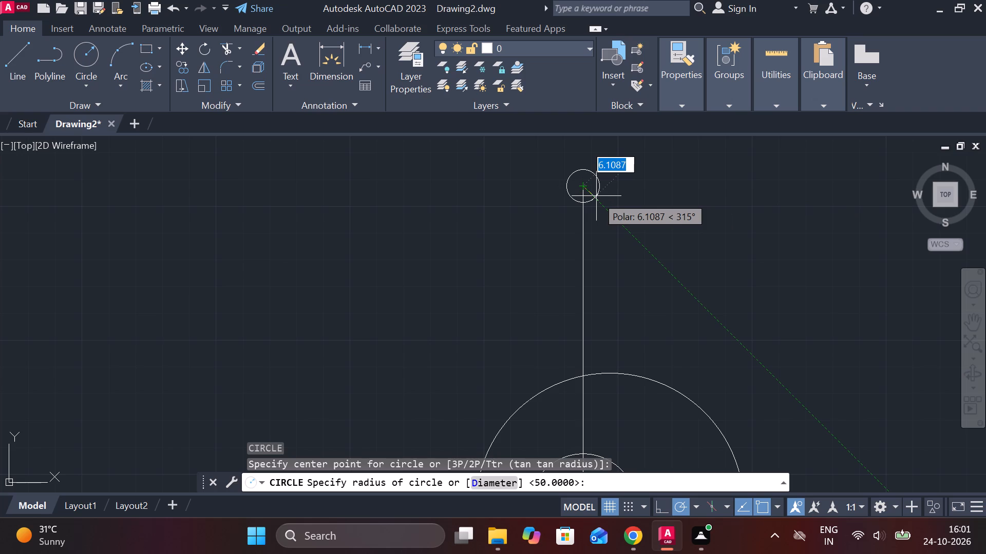
pyautogui.write('20')
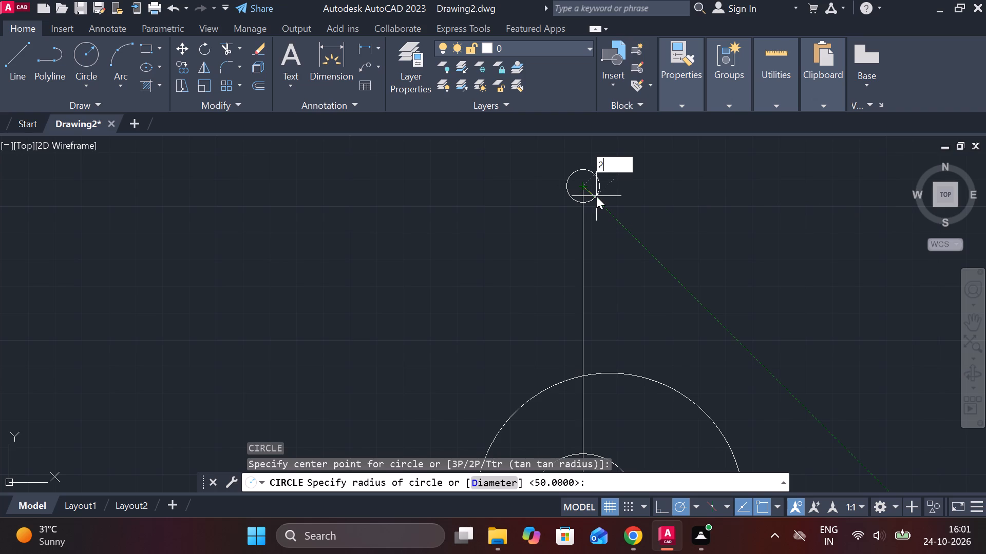
pyautogui.press('Return')
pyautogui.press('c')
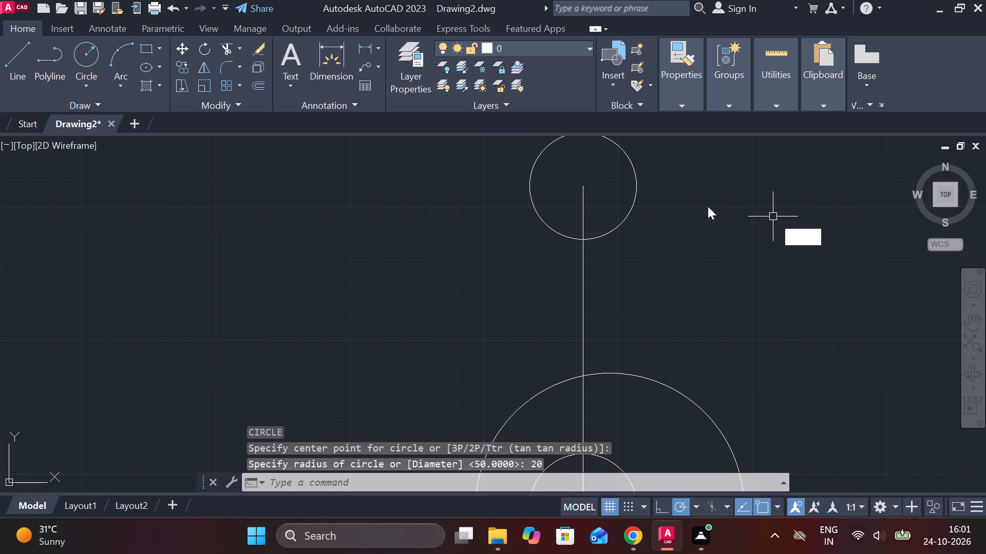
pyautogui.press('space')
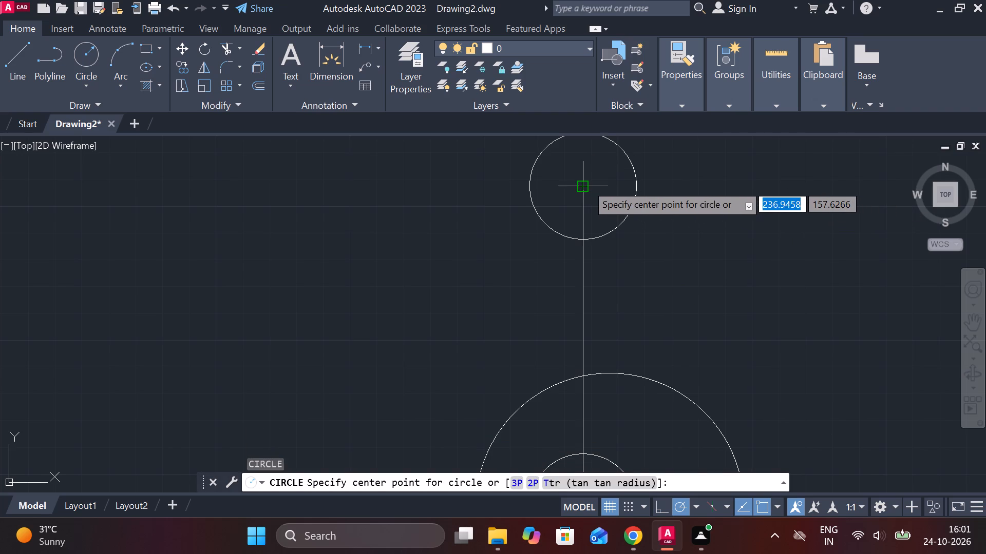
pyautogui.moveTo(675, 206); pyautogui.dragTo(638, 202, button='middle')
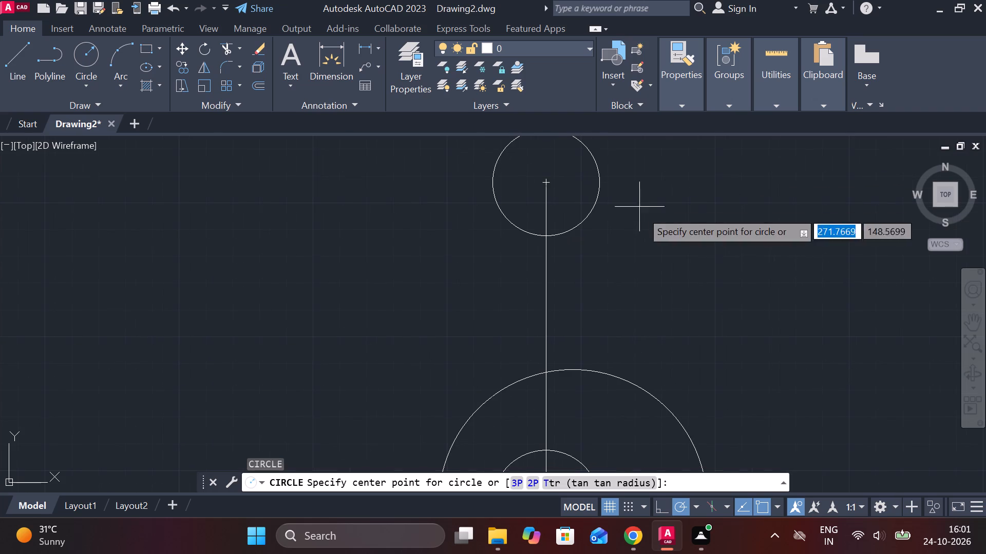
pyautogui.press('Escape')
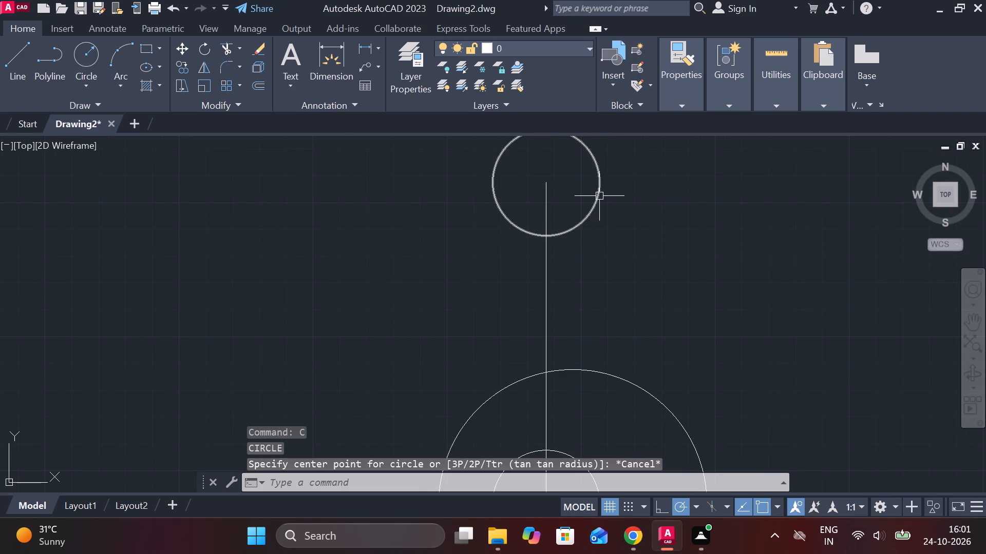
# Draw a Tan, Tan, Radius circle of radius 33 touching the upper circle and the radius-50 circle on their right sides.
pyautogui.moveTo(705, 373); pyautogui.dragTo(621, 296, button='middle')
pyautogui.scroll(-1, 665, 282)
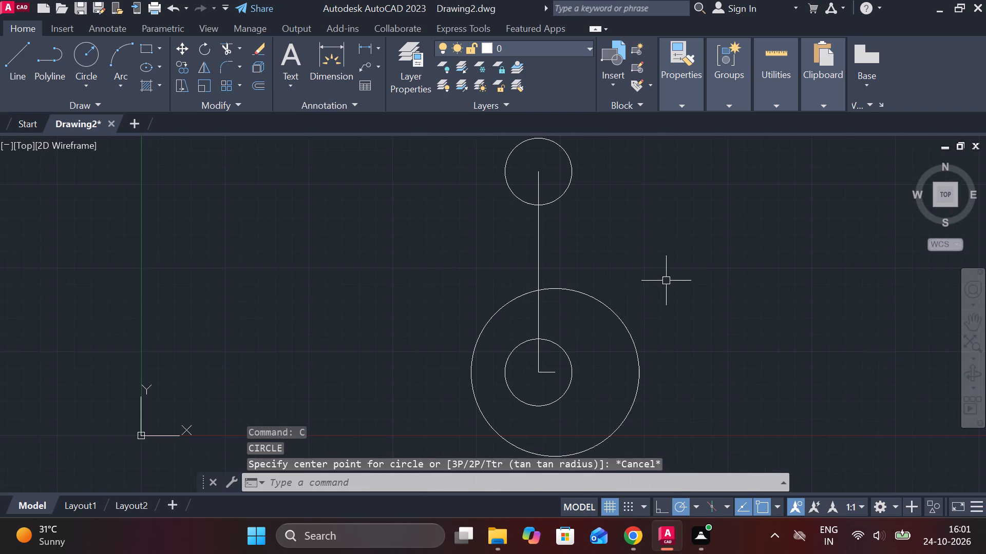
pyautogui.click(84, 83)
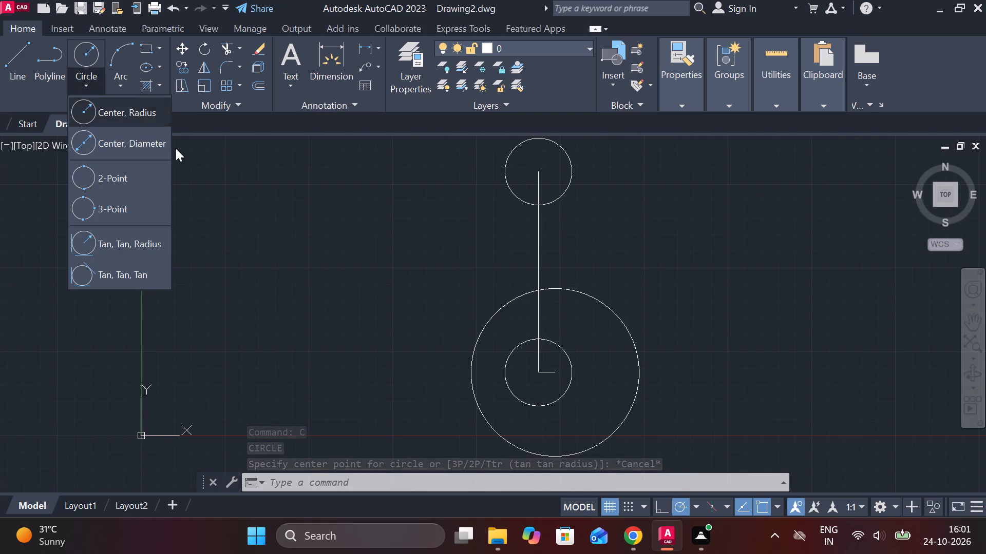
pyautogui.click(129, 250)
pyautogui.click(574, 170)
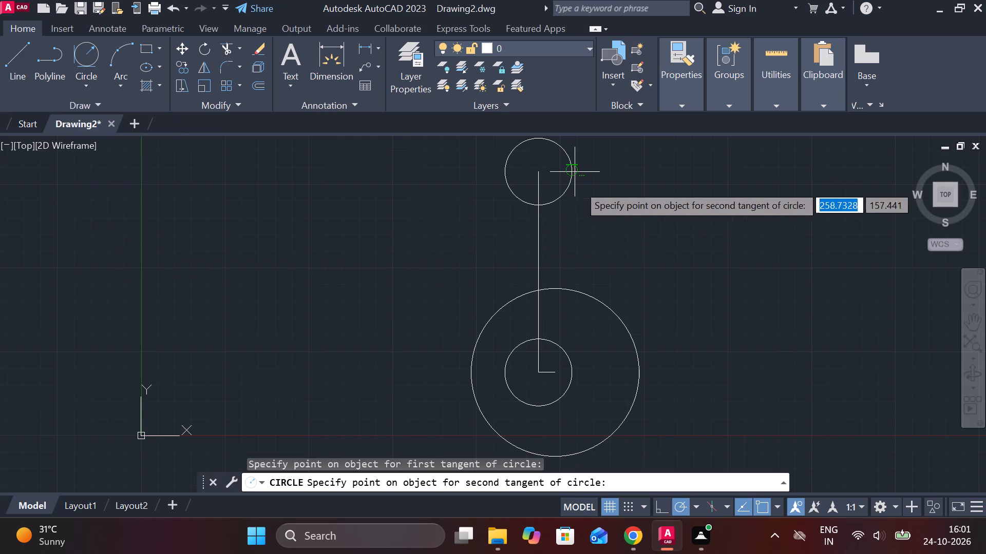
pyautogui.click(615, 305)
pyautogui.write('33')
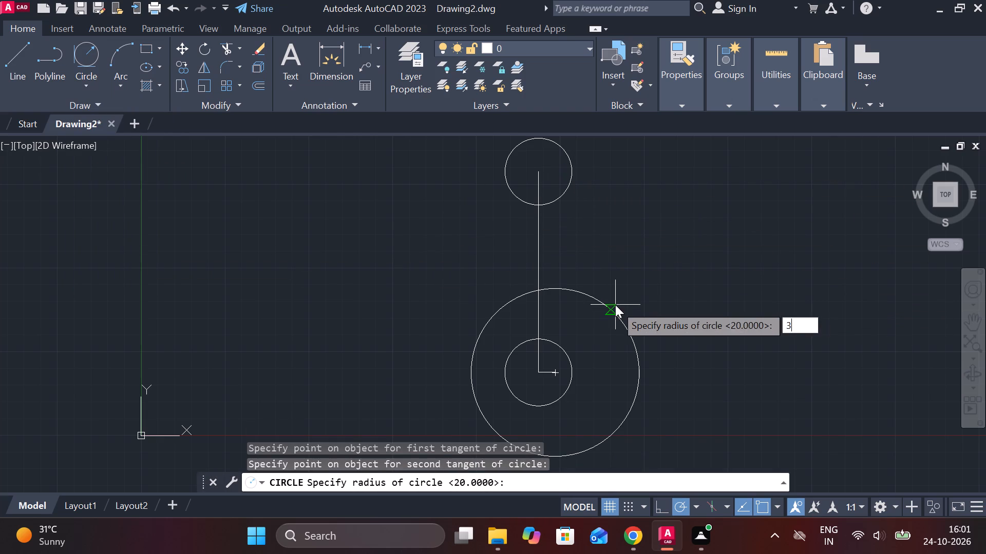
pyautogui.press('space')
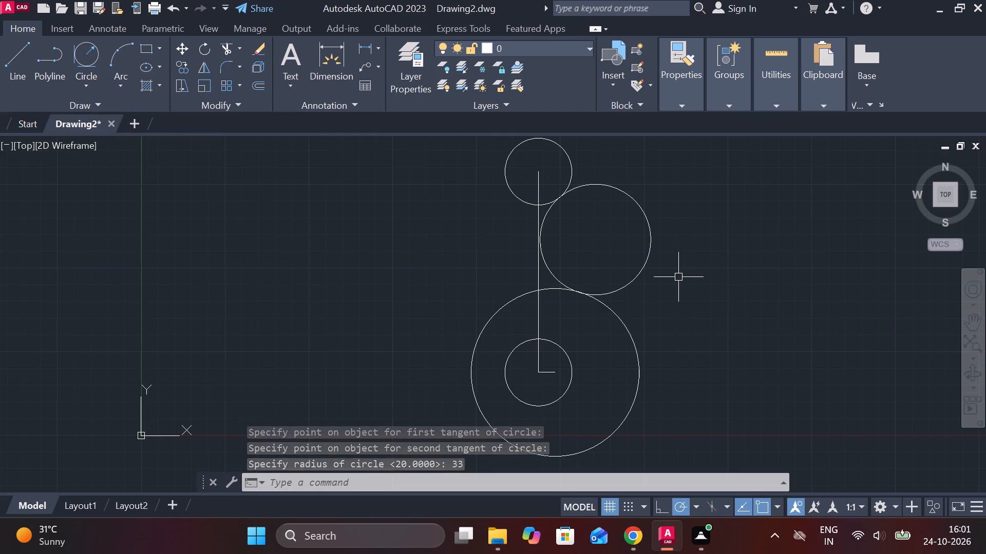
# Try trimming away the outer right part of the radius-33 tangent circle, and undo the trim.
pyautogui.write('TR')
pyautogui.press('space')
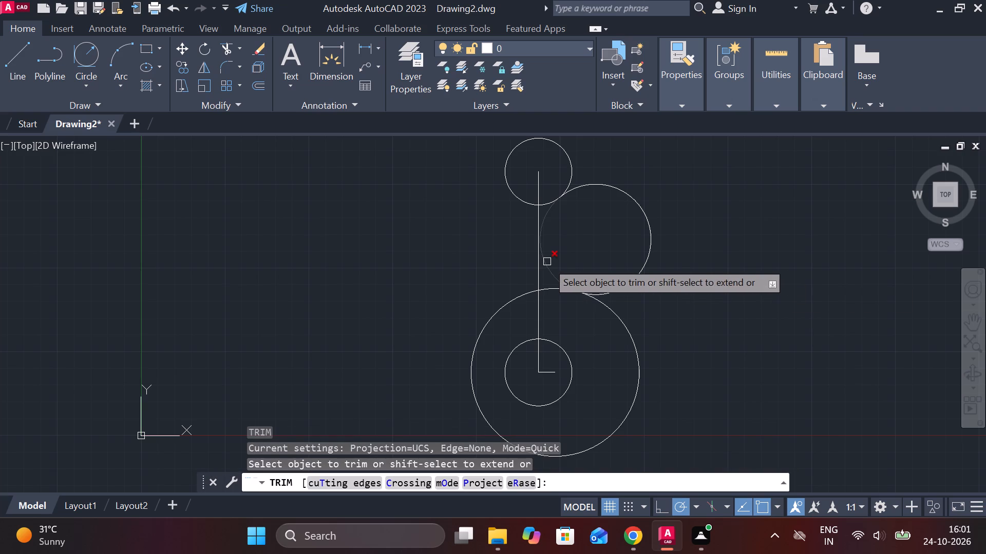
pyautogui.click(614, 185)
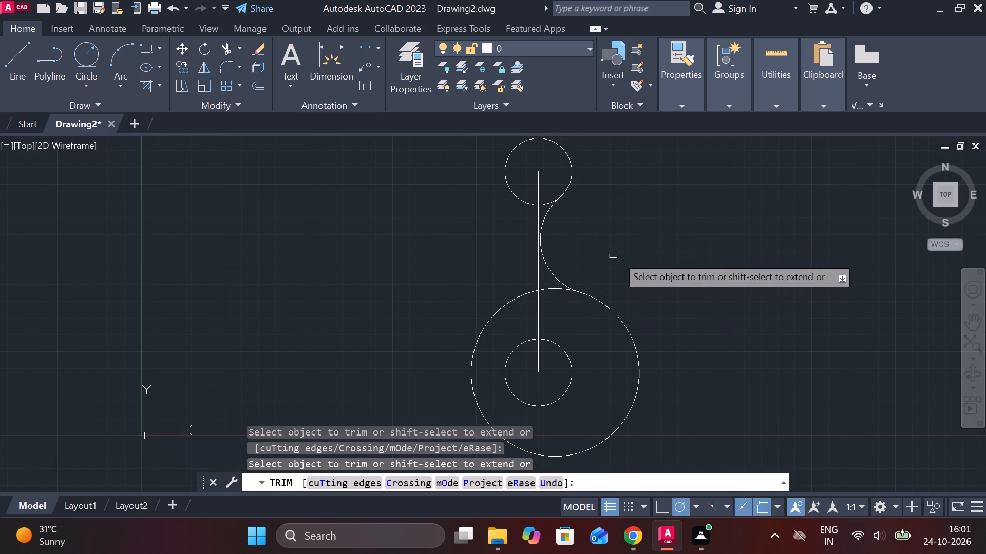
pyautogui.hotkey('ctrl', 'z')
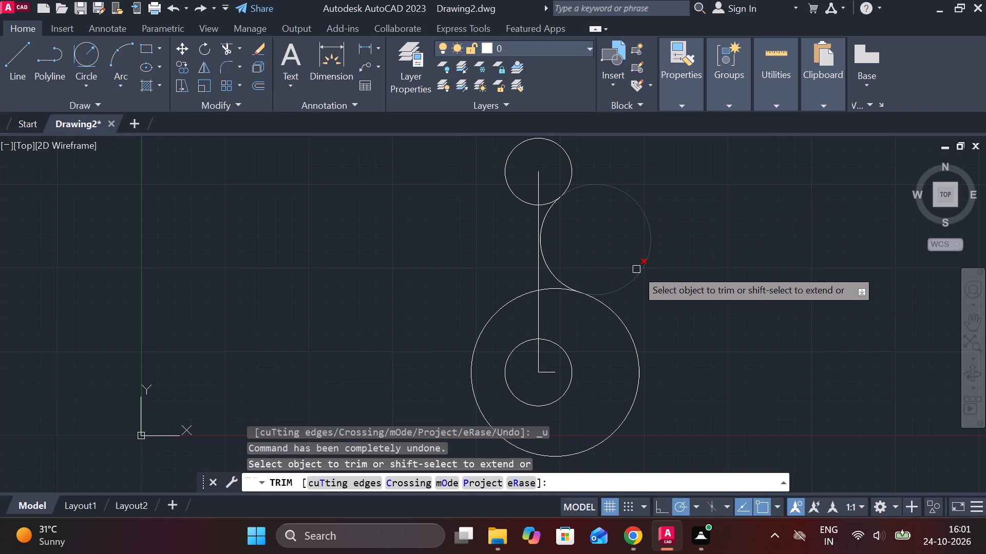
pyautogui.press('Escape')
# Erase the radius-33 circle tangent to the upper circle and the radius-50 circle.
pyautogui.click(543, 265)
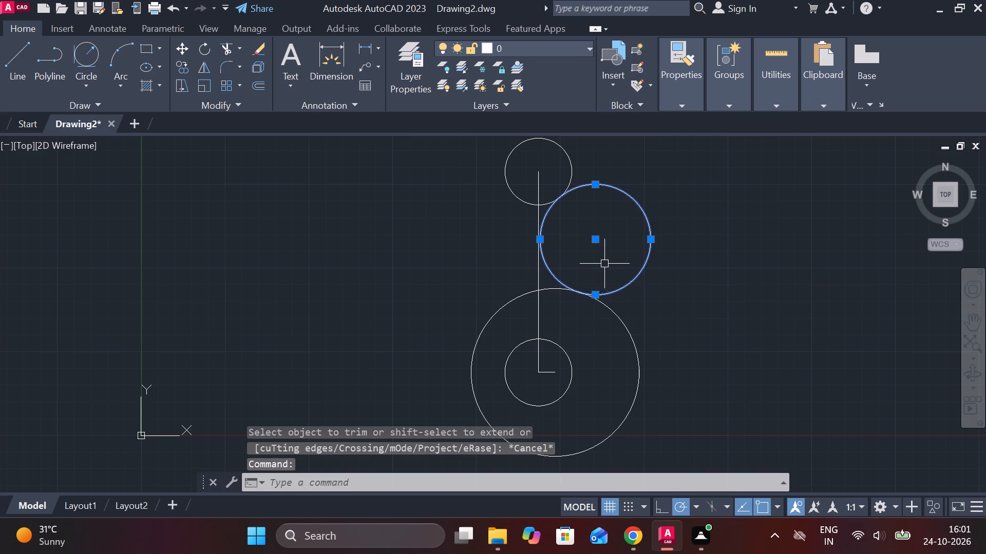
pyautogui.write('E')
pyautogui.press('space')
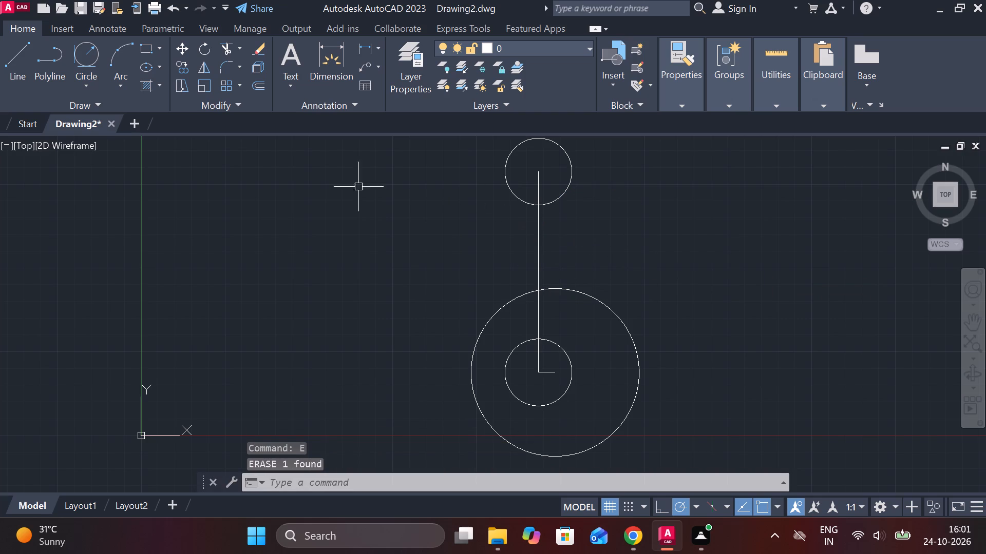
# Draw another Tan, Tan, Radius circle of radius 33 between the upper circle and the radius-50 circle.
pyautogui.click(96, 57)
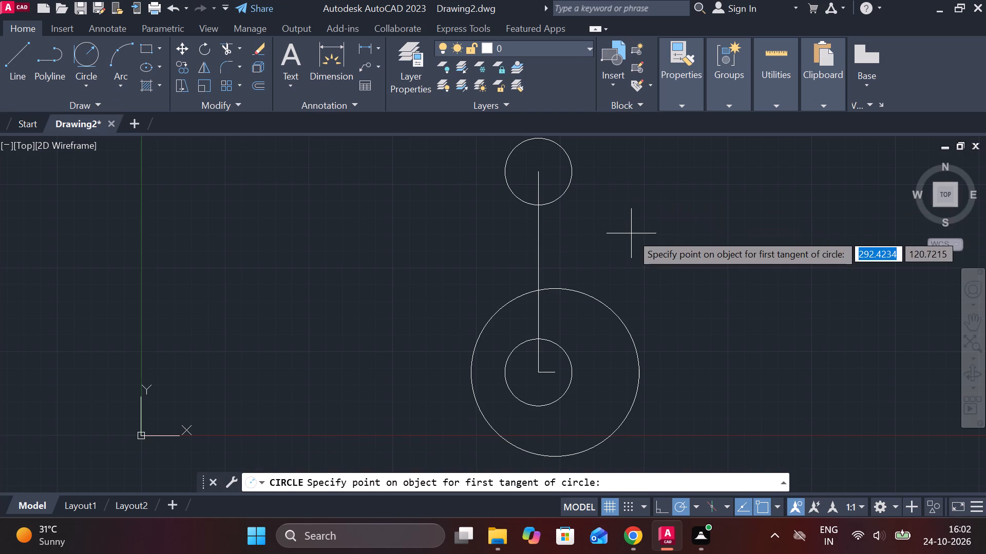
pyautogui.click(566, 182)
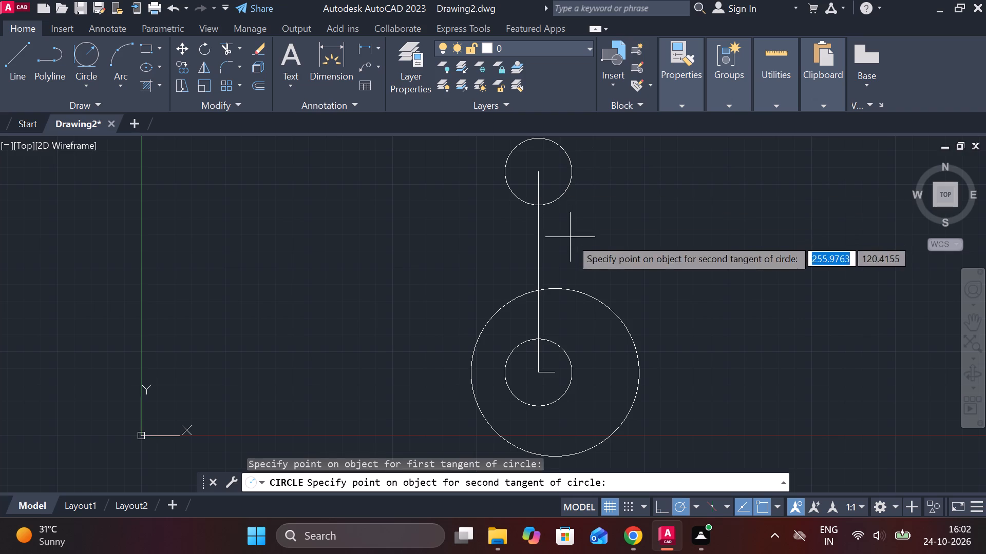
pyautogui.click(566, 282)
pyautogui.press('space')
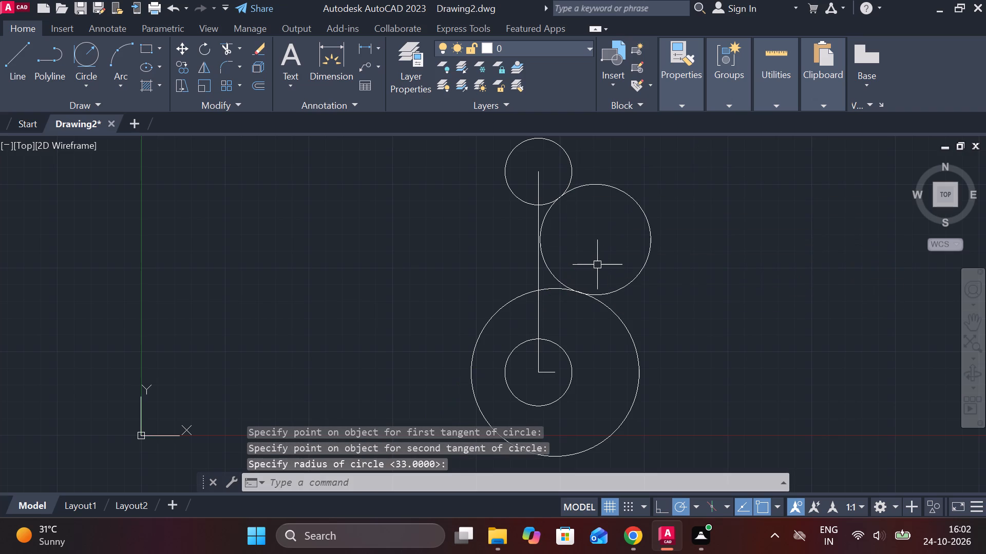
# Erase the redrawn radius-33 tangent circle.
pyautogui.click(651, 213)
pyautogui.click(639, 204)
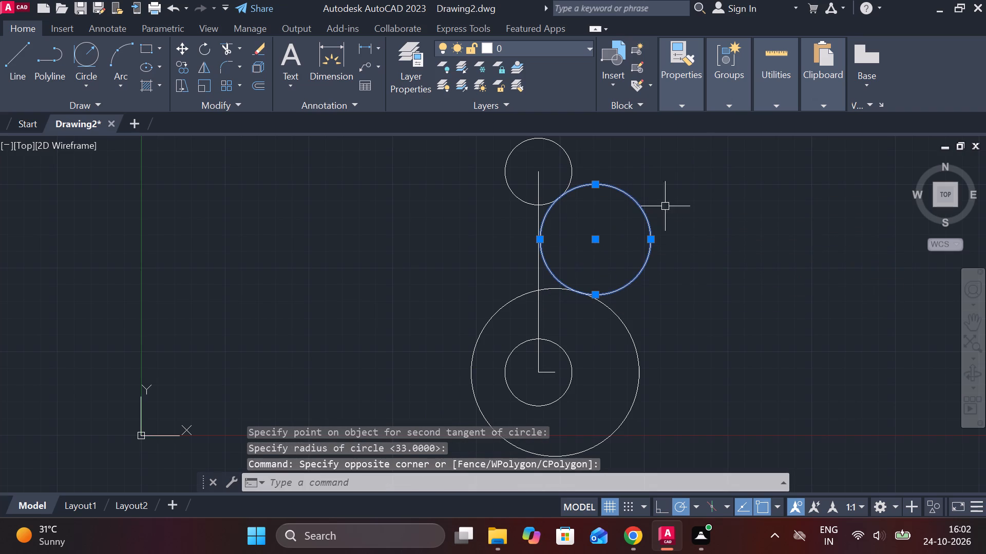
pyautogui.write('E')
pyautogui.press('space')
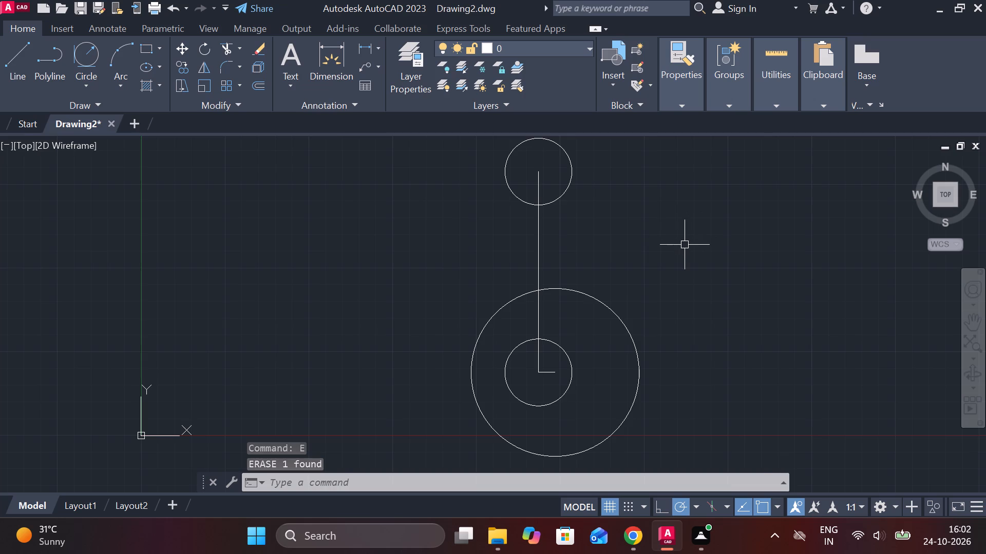
# Draw a line from the upper circle's centre 50 units horizontally to the right, continuing 18 units vertically downward.
pyautogui.scroll(-1, 685, 245)
pyautogui.moveTo(685, 245); pyautogui.dragTo(676, 258, button='middle')
pyautogui.press('l')
pyautogui.press('Return')
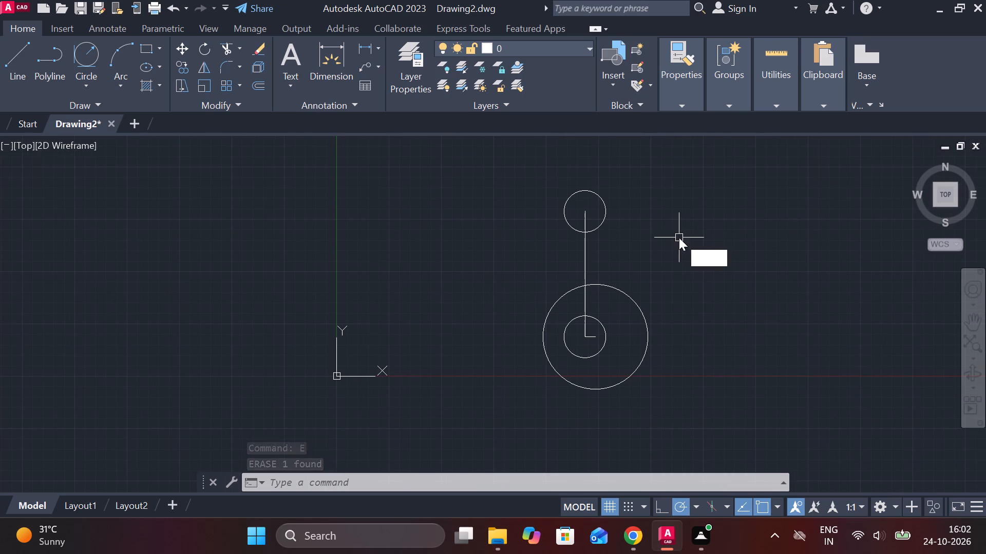
pyautogui.click(584, 211)
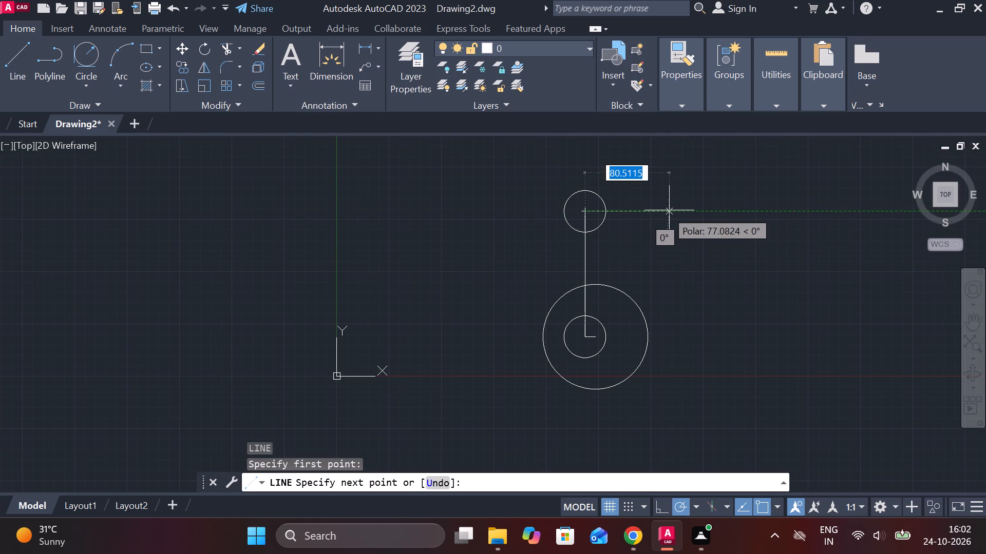
pyautogui.write('50')
pyautogui.press('Return')
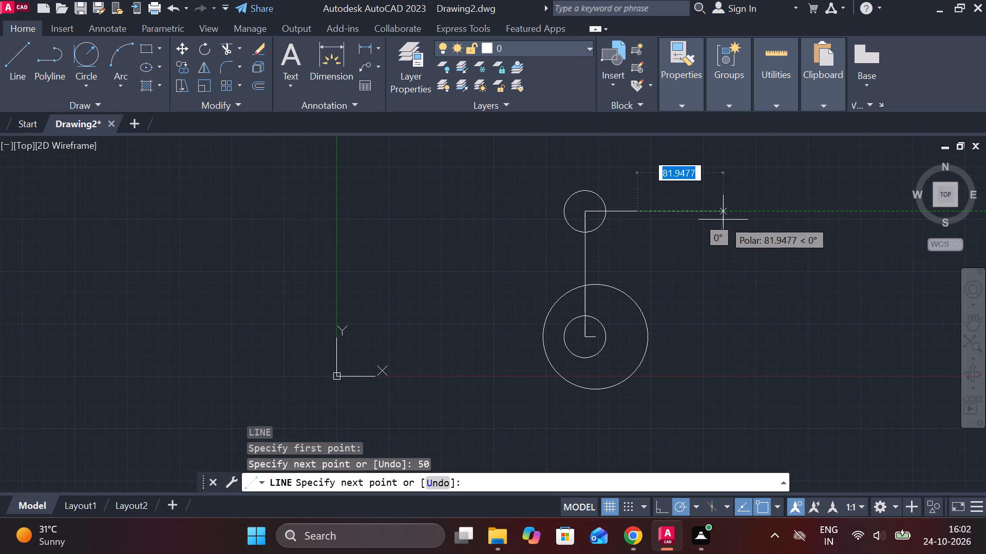
pyautogui.scroll(2, 633, 234)
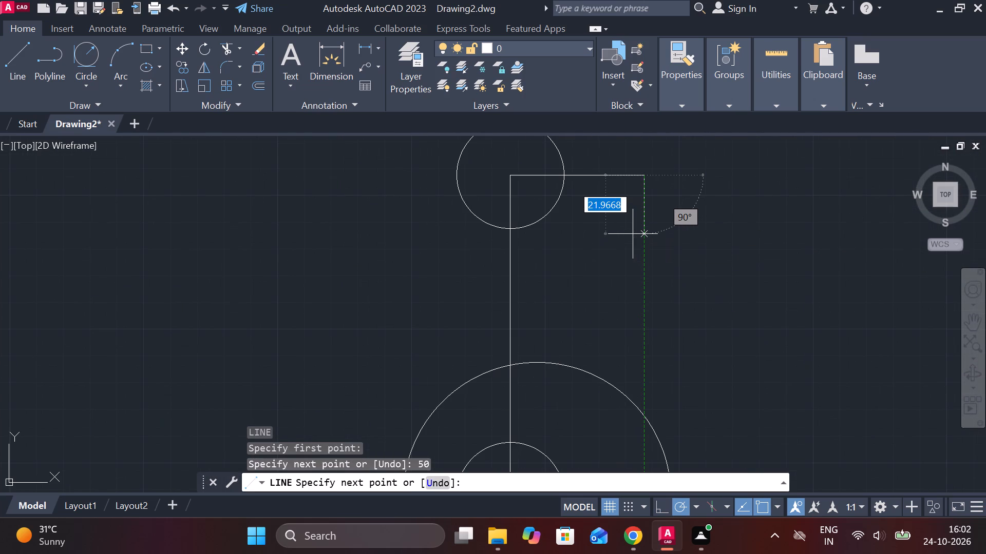
pyautogui.write('18')
pyautogui.press('Return')
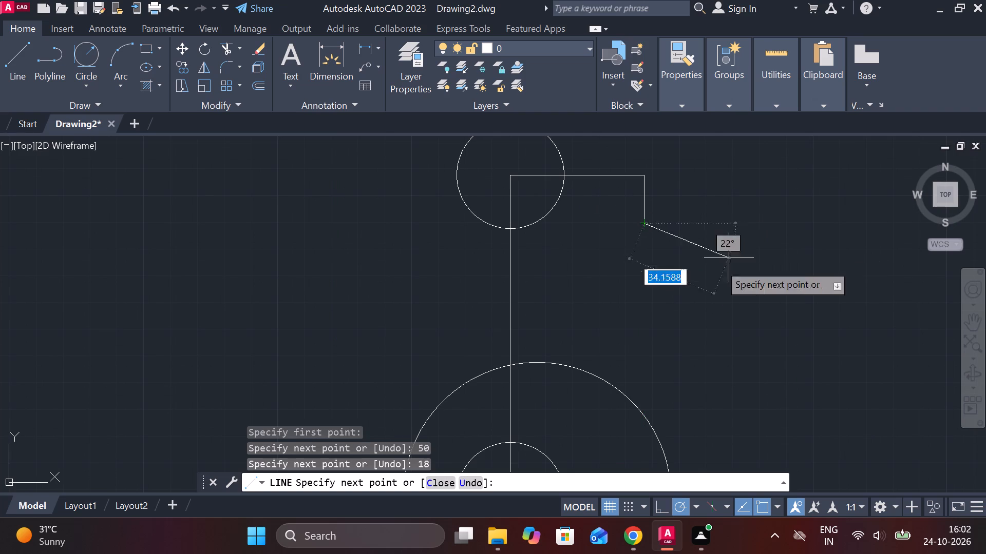
pyautogui.press('Escape')
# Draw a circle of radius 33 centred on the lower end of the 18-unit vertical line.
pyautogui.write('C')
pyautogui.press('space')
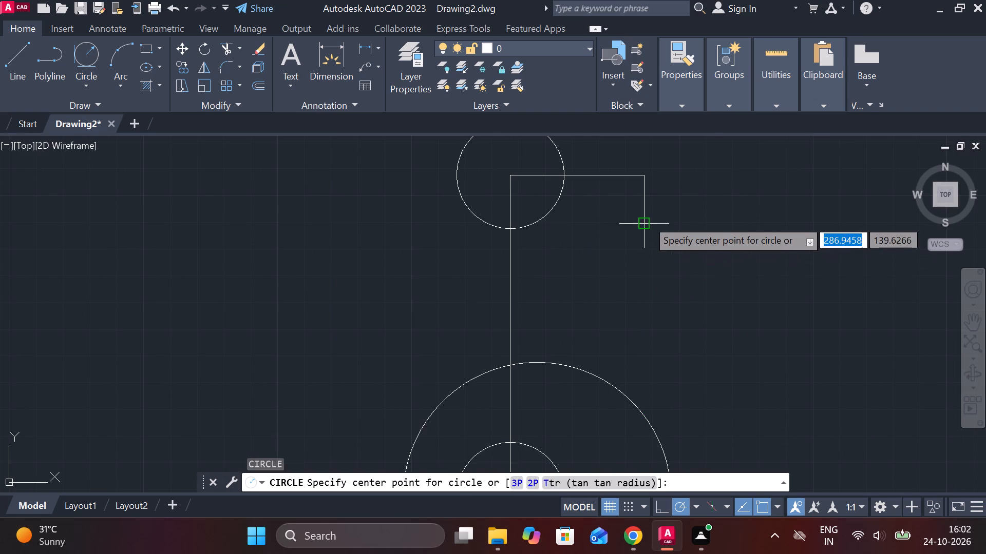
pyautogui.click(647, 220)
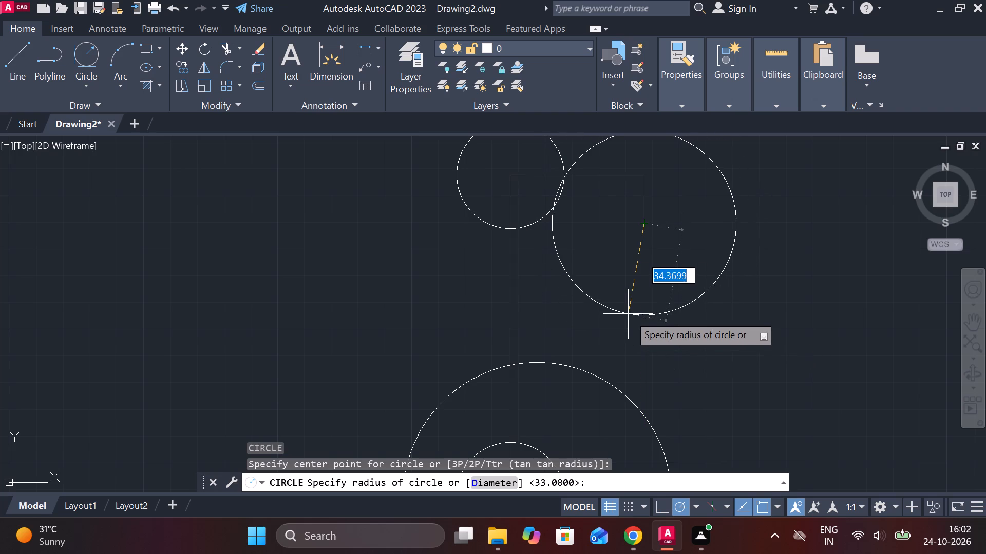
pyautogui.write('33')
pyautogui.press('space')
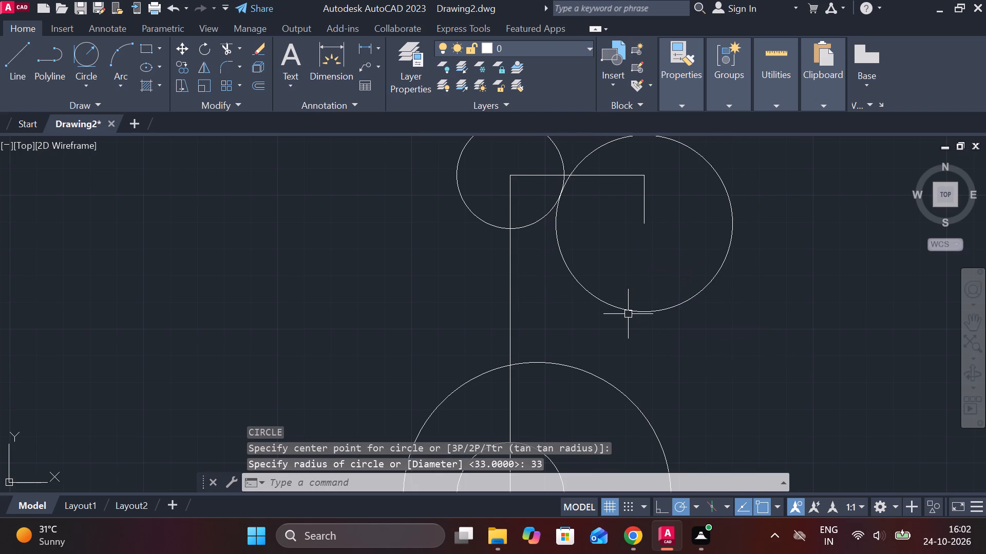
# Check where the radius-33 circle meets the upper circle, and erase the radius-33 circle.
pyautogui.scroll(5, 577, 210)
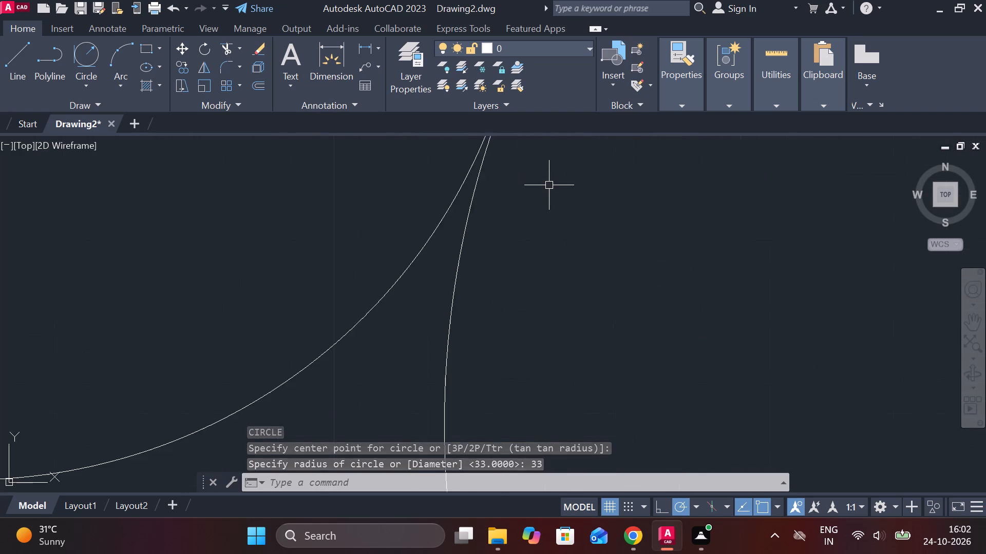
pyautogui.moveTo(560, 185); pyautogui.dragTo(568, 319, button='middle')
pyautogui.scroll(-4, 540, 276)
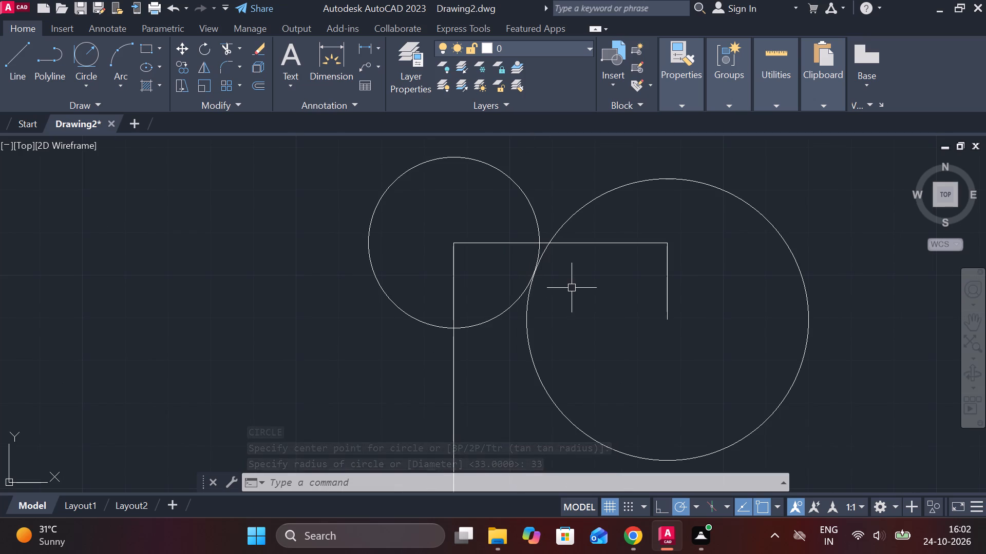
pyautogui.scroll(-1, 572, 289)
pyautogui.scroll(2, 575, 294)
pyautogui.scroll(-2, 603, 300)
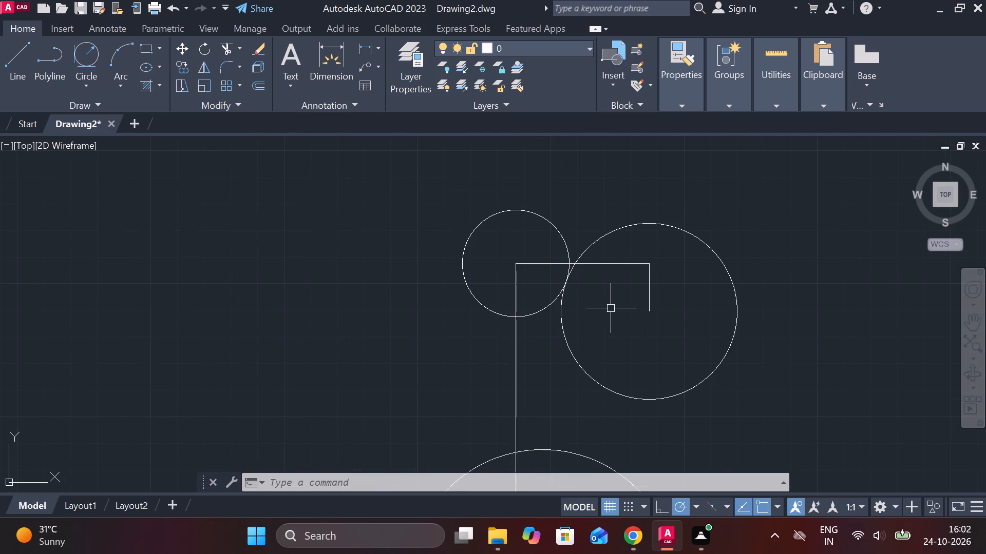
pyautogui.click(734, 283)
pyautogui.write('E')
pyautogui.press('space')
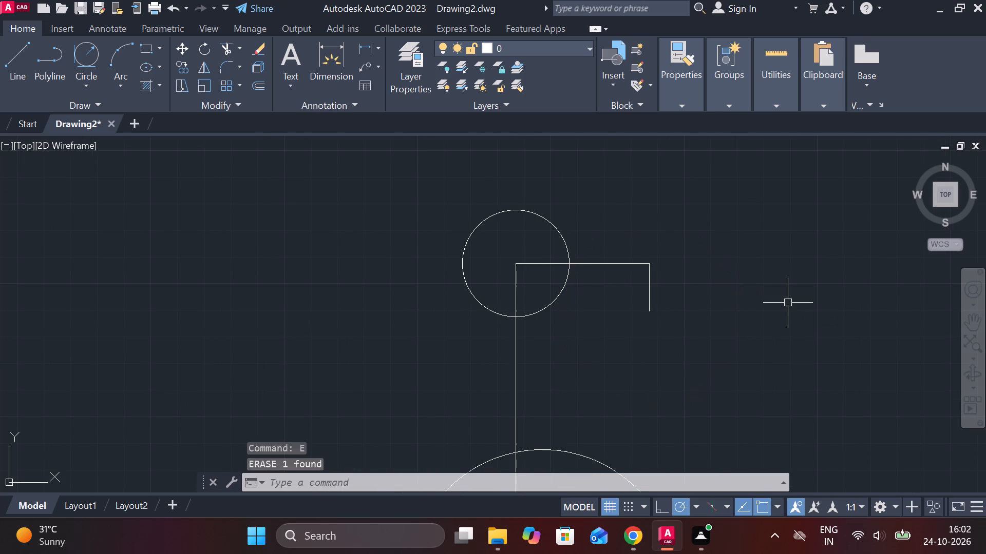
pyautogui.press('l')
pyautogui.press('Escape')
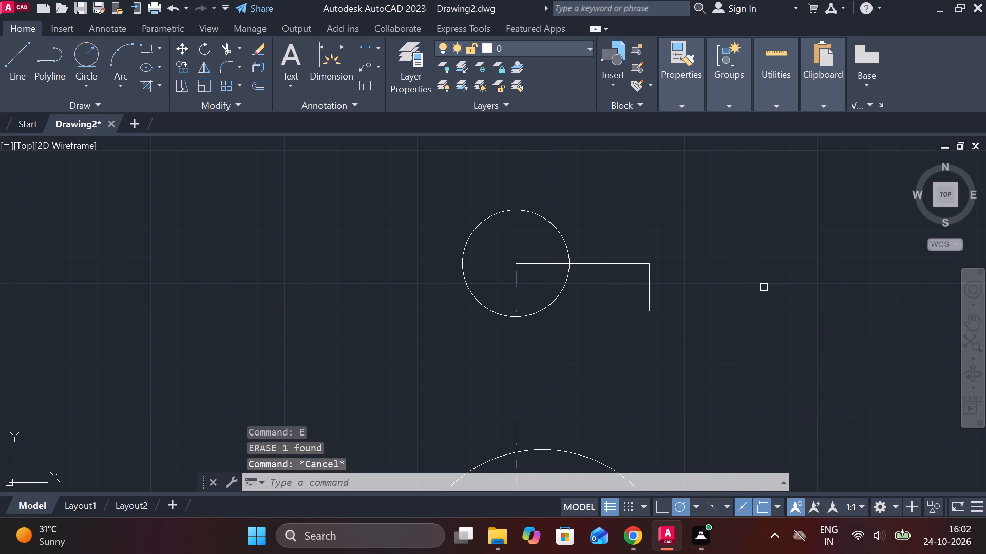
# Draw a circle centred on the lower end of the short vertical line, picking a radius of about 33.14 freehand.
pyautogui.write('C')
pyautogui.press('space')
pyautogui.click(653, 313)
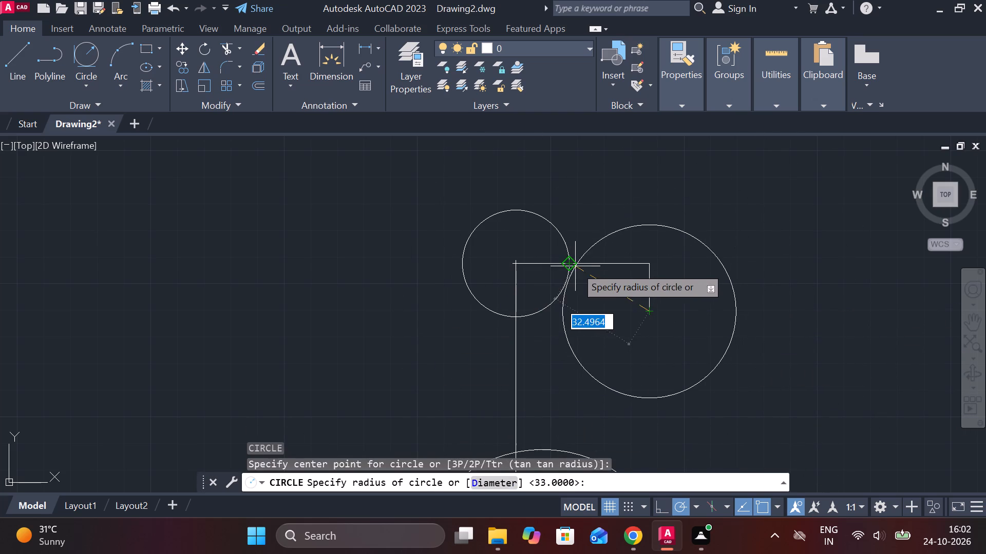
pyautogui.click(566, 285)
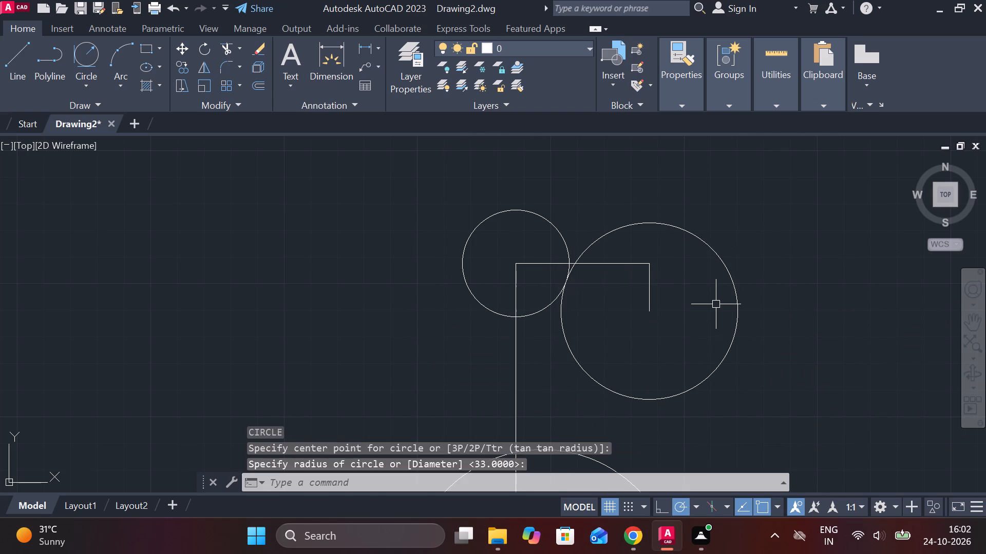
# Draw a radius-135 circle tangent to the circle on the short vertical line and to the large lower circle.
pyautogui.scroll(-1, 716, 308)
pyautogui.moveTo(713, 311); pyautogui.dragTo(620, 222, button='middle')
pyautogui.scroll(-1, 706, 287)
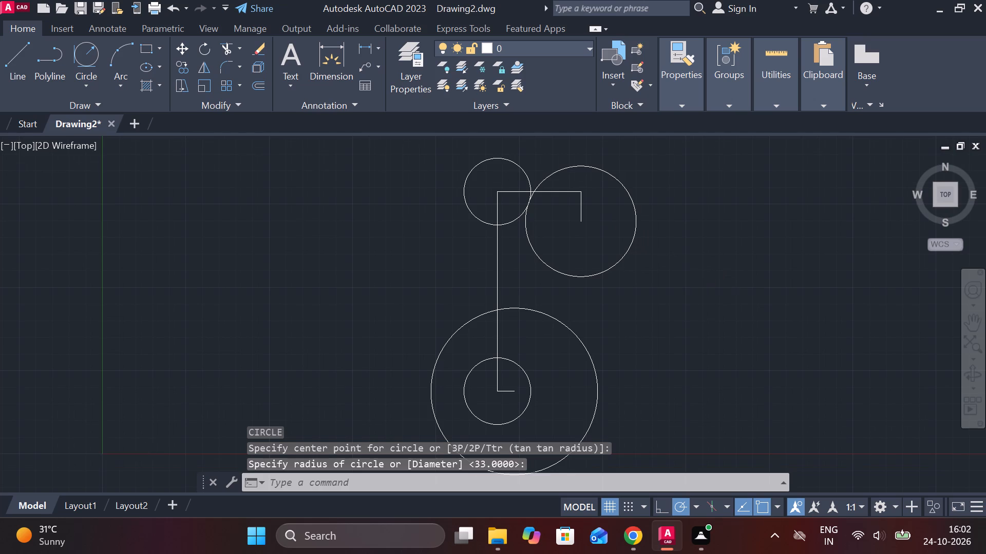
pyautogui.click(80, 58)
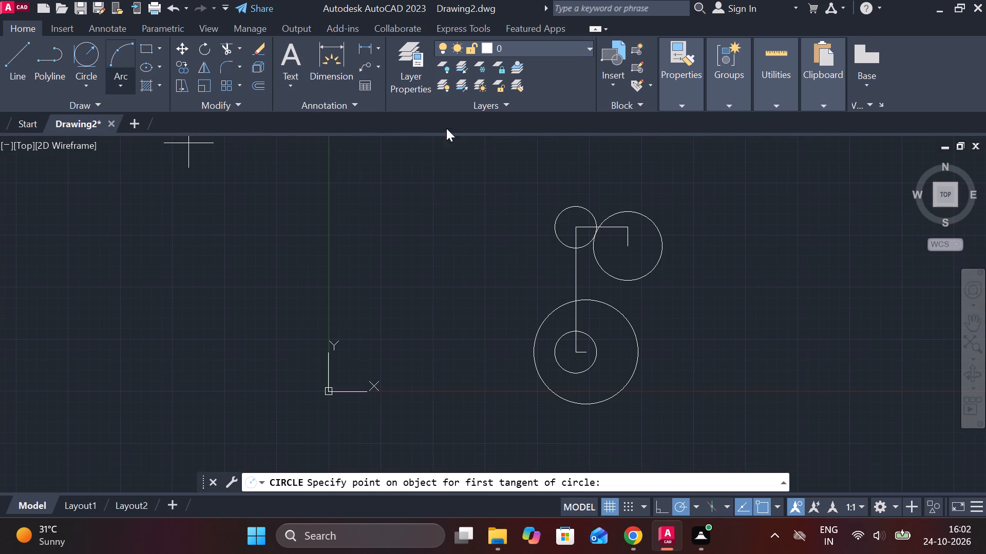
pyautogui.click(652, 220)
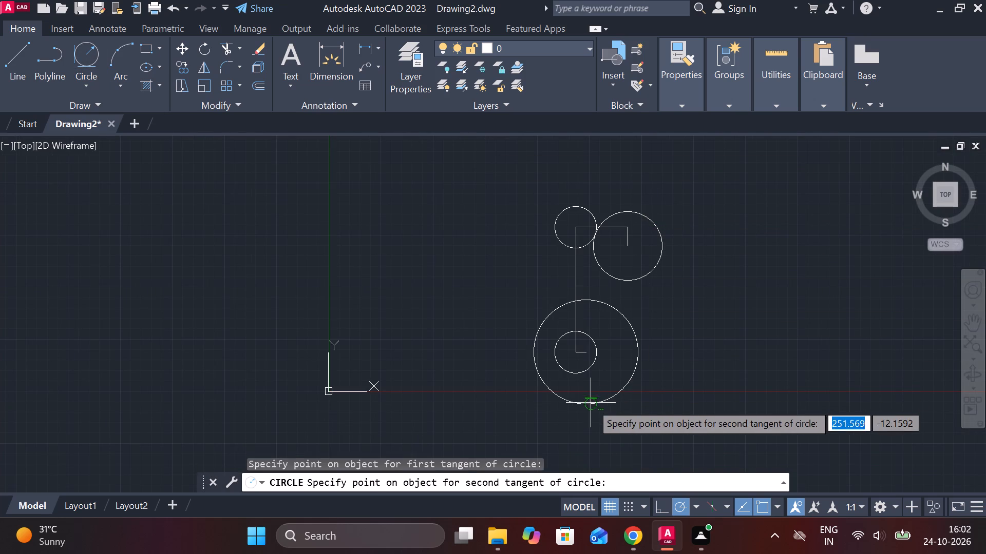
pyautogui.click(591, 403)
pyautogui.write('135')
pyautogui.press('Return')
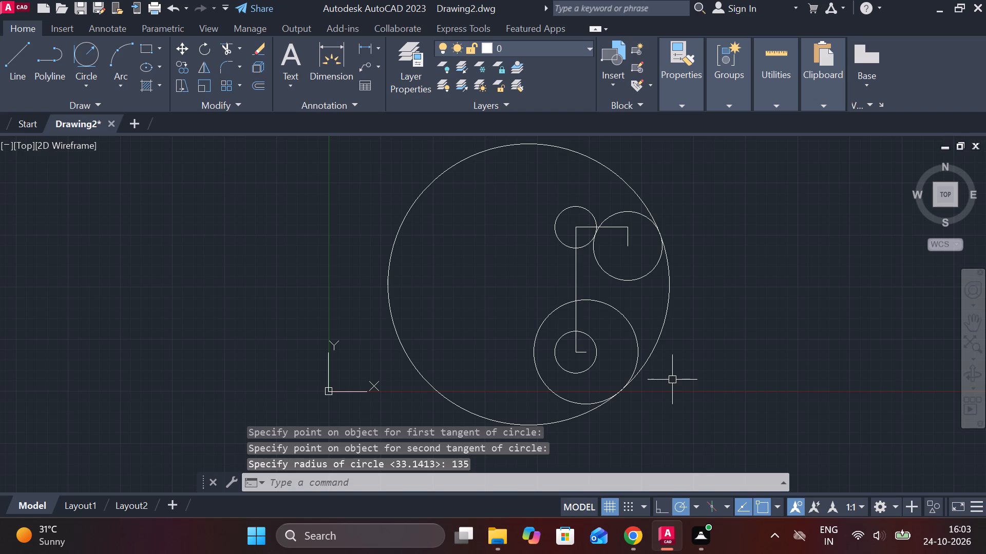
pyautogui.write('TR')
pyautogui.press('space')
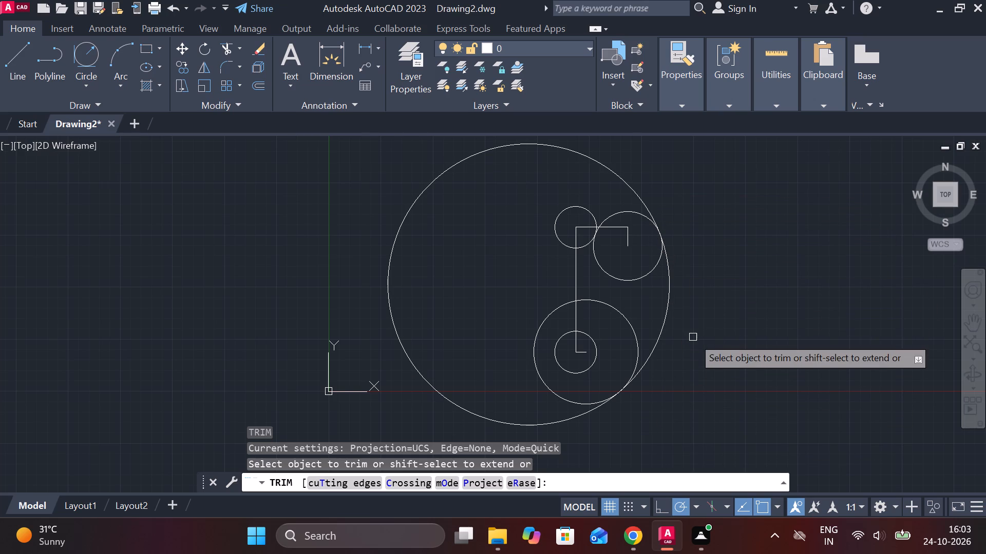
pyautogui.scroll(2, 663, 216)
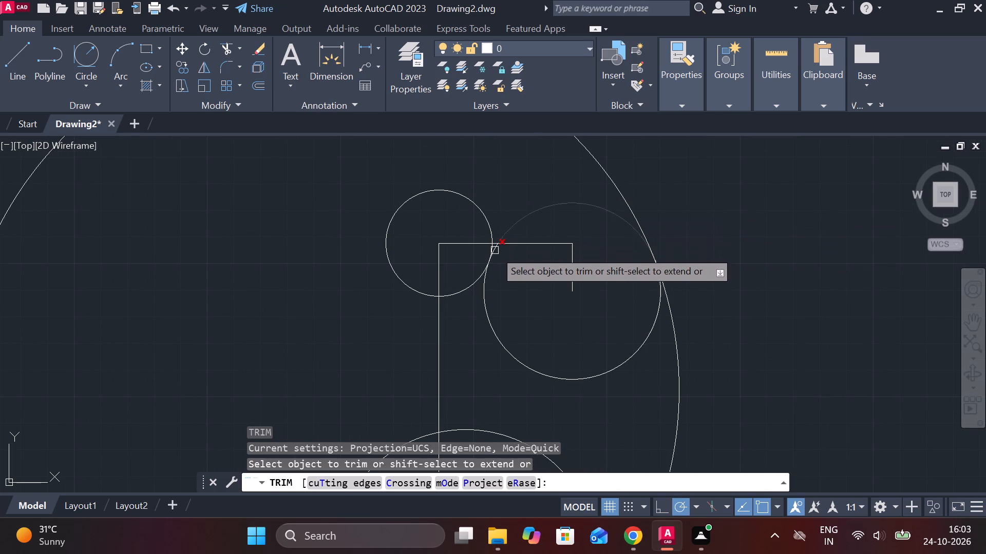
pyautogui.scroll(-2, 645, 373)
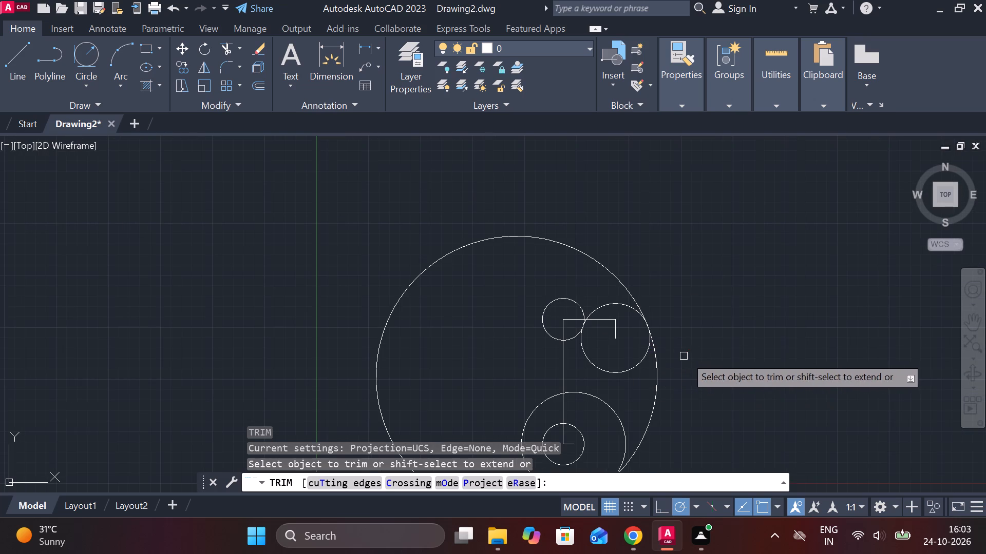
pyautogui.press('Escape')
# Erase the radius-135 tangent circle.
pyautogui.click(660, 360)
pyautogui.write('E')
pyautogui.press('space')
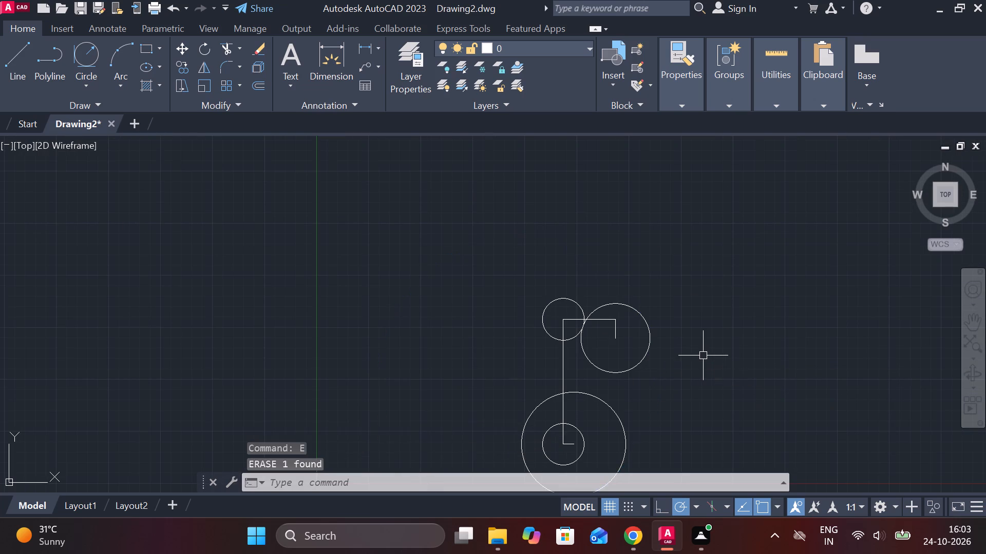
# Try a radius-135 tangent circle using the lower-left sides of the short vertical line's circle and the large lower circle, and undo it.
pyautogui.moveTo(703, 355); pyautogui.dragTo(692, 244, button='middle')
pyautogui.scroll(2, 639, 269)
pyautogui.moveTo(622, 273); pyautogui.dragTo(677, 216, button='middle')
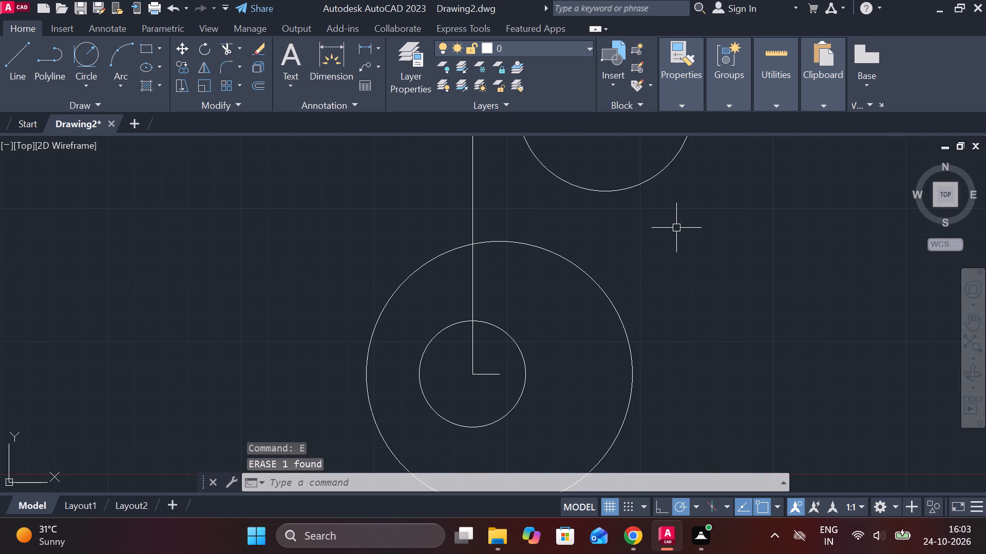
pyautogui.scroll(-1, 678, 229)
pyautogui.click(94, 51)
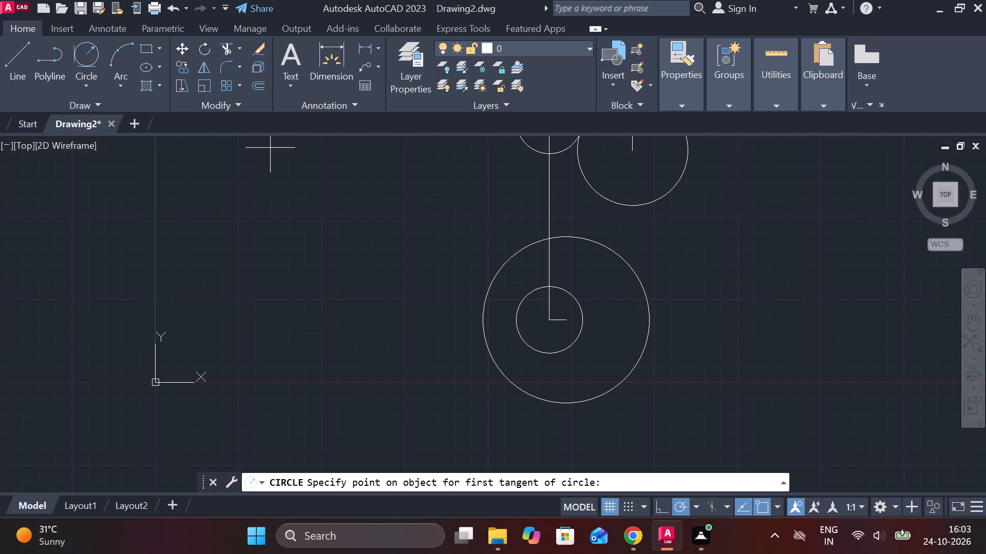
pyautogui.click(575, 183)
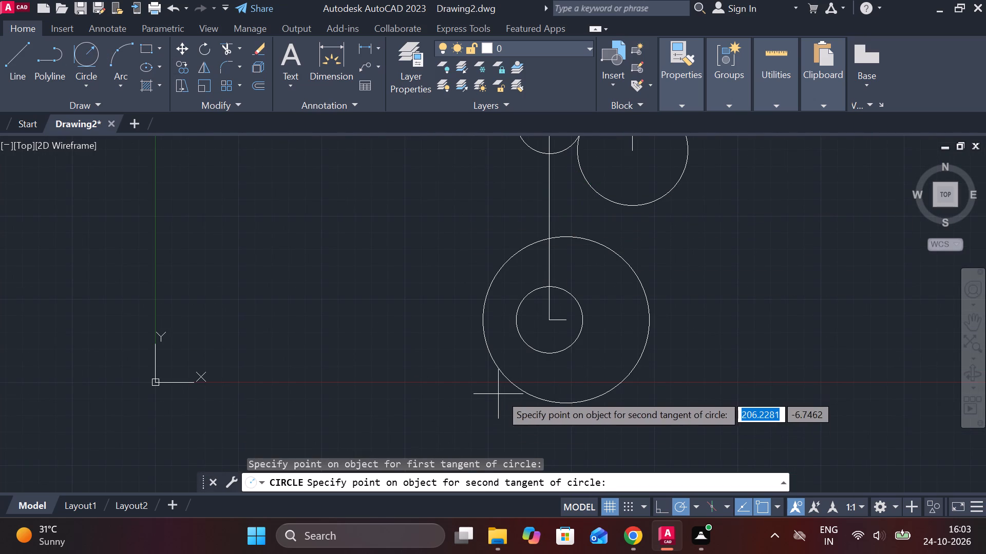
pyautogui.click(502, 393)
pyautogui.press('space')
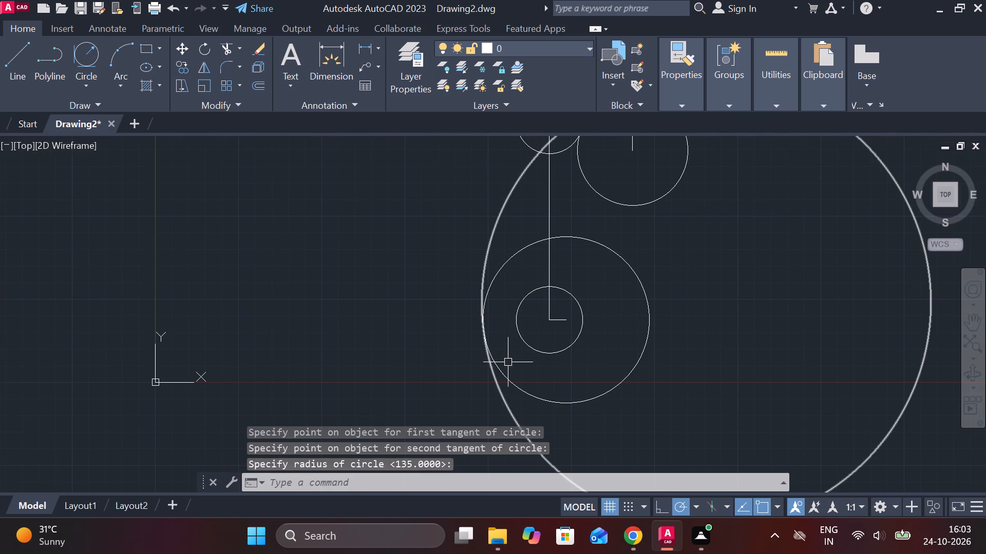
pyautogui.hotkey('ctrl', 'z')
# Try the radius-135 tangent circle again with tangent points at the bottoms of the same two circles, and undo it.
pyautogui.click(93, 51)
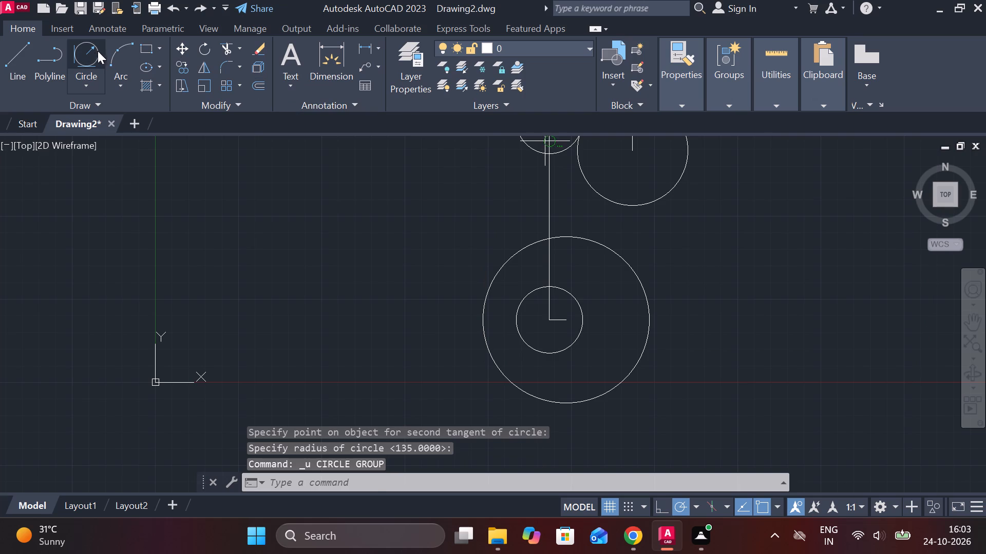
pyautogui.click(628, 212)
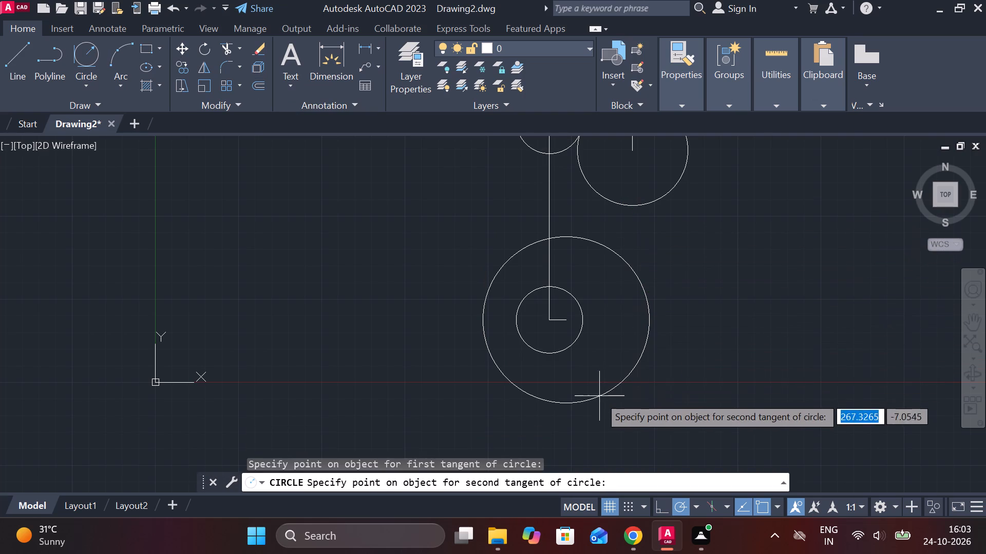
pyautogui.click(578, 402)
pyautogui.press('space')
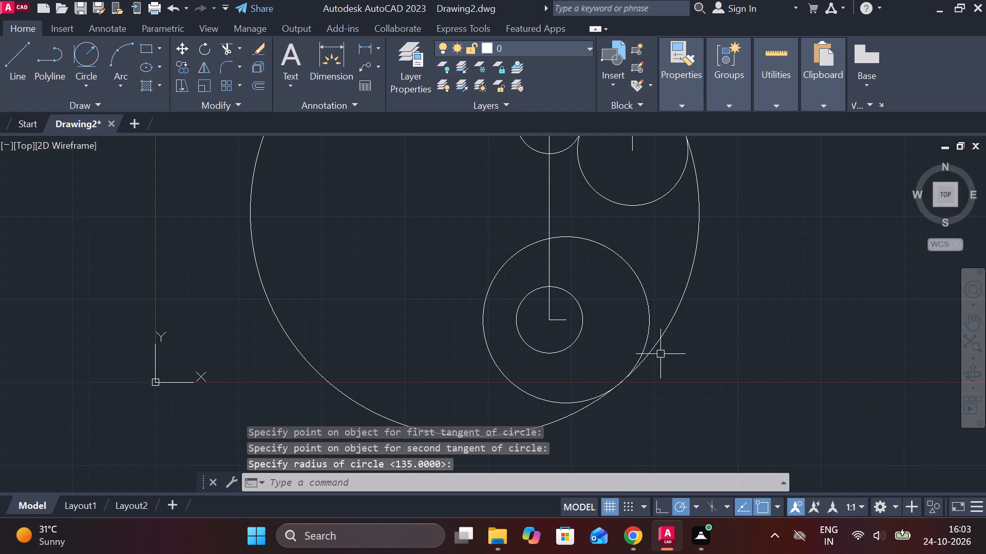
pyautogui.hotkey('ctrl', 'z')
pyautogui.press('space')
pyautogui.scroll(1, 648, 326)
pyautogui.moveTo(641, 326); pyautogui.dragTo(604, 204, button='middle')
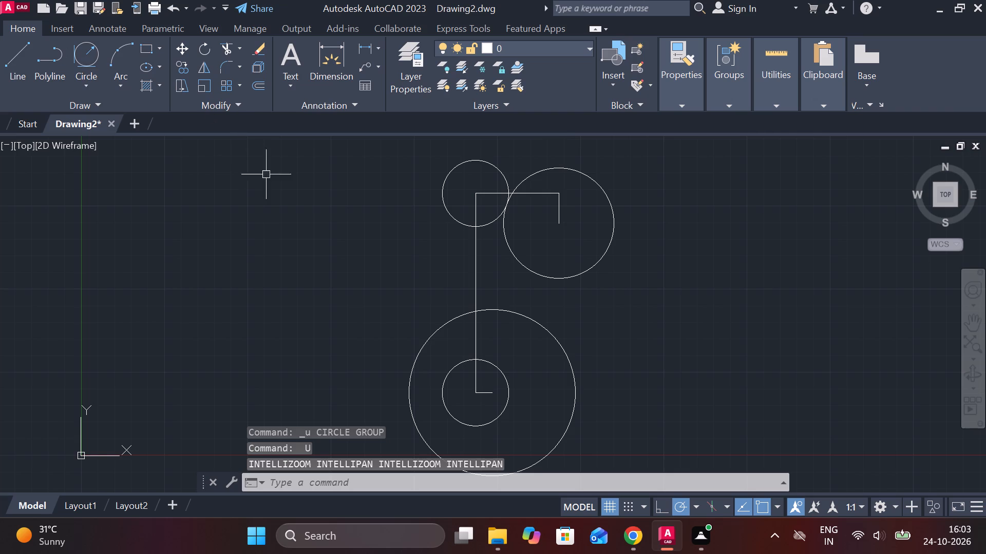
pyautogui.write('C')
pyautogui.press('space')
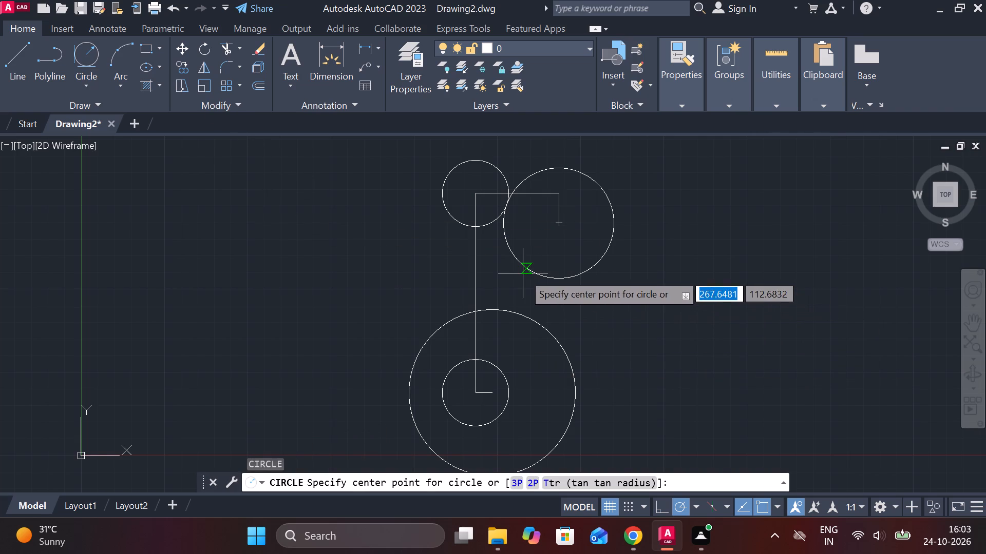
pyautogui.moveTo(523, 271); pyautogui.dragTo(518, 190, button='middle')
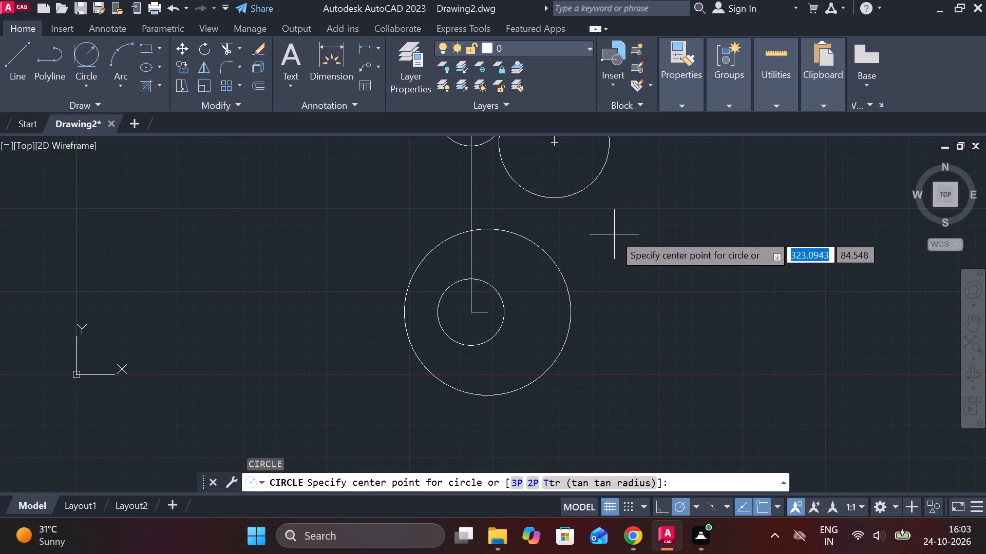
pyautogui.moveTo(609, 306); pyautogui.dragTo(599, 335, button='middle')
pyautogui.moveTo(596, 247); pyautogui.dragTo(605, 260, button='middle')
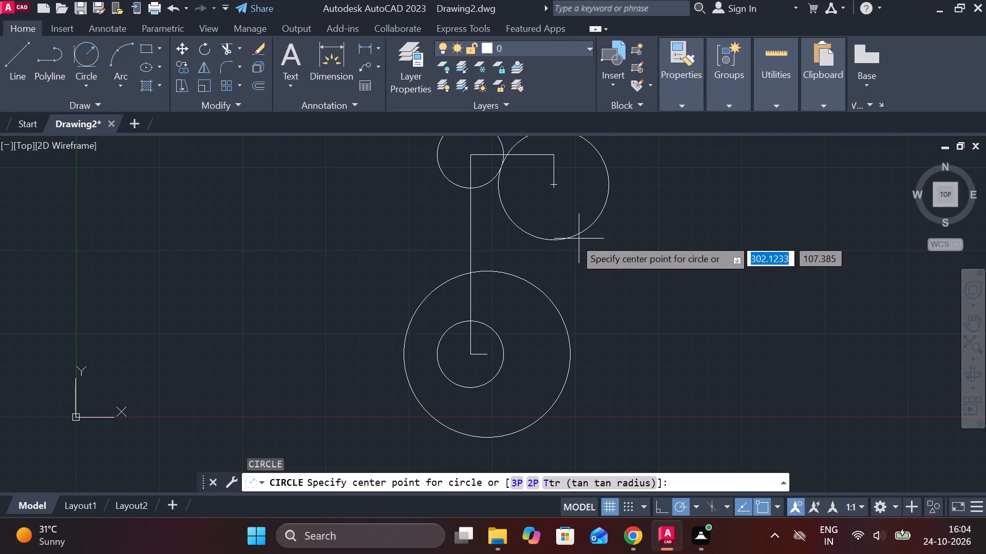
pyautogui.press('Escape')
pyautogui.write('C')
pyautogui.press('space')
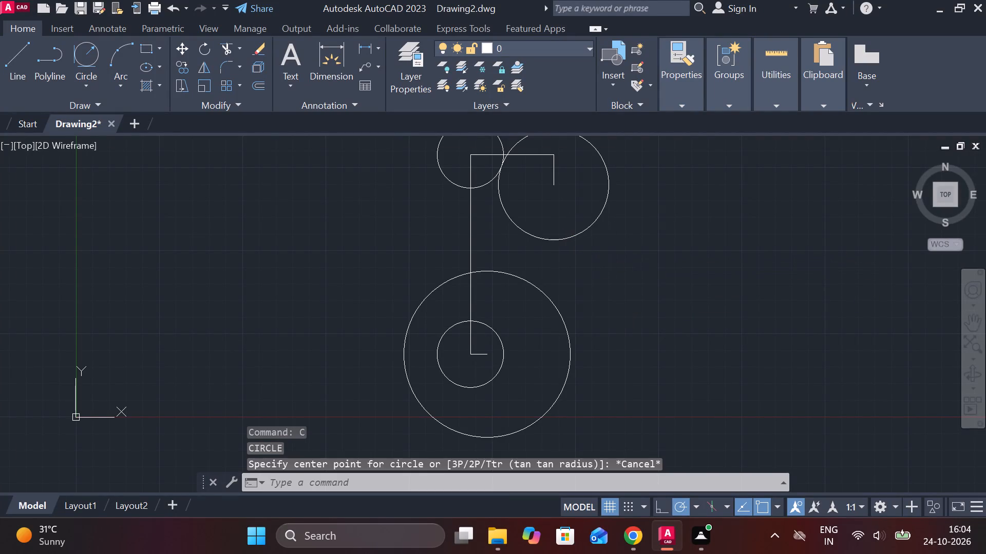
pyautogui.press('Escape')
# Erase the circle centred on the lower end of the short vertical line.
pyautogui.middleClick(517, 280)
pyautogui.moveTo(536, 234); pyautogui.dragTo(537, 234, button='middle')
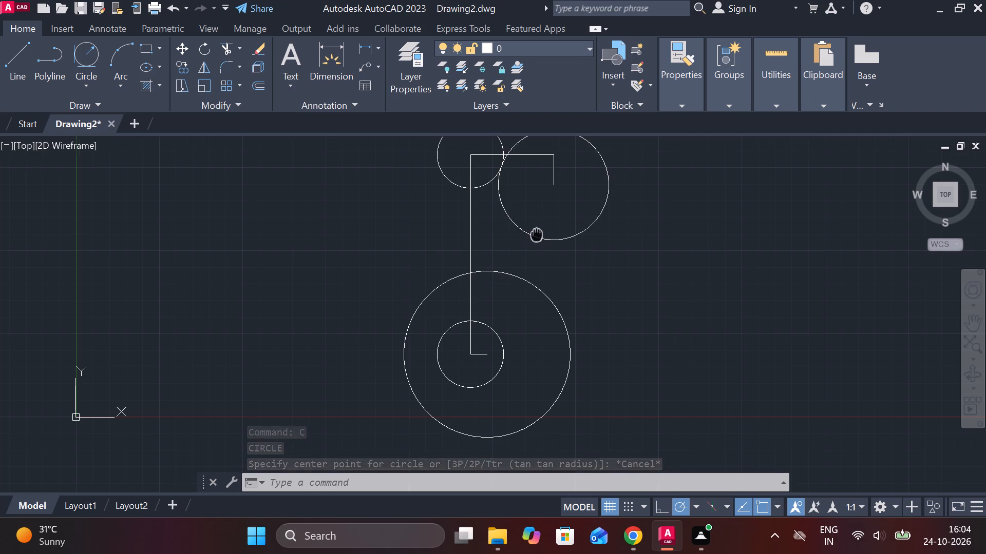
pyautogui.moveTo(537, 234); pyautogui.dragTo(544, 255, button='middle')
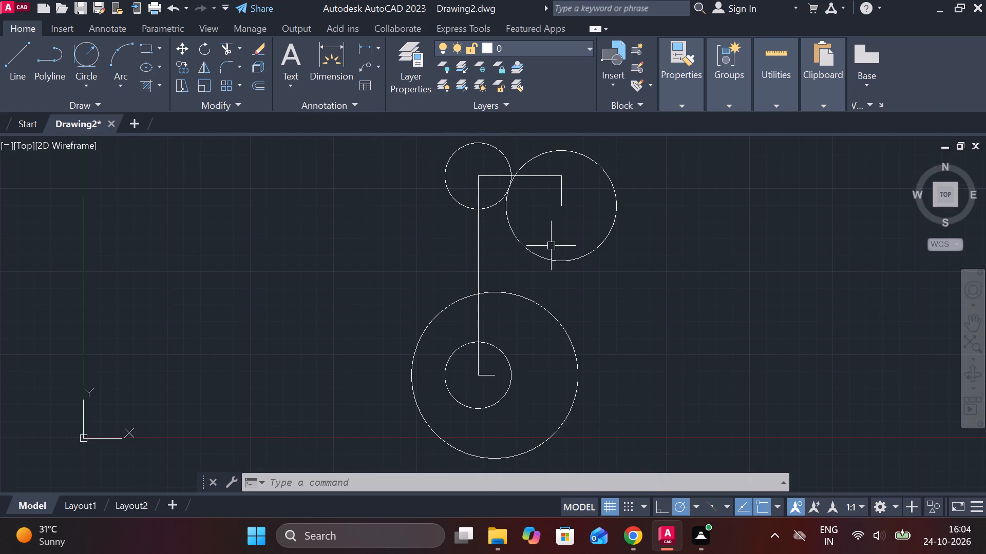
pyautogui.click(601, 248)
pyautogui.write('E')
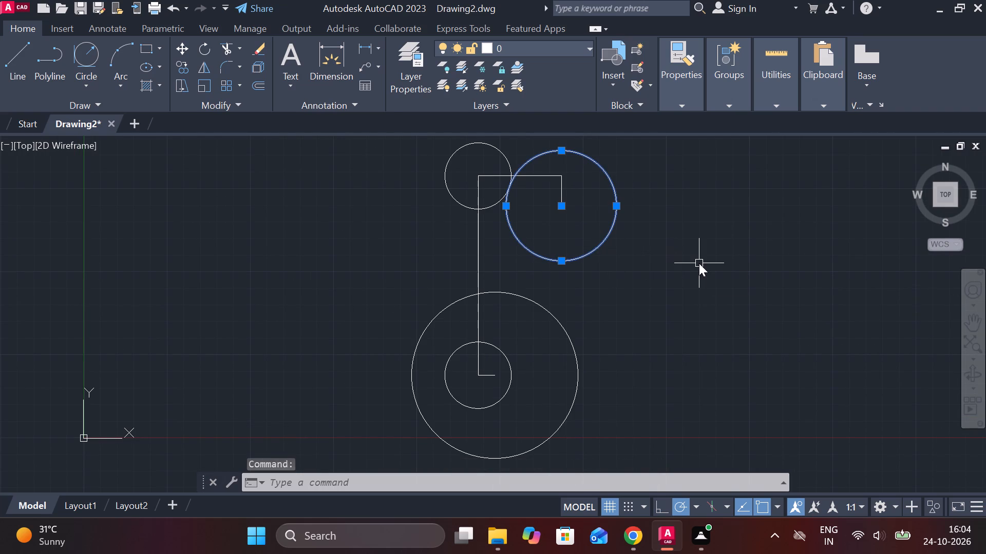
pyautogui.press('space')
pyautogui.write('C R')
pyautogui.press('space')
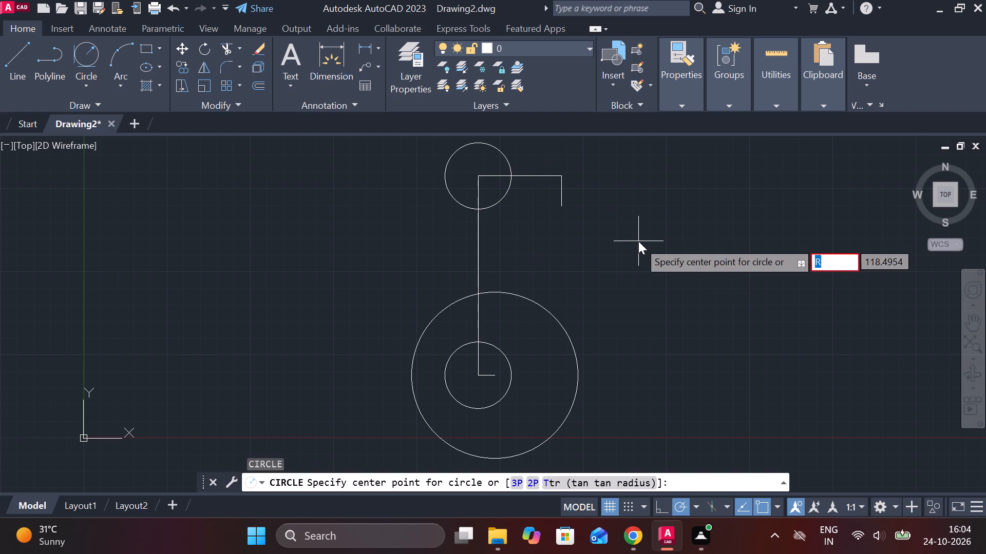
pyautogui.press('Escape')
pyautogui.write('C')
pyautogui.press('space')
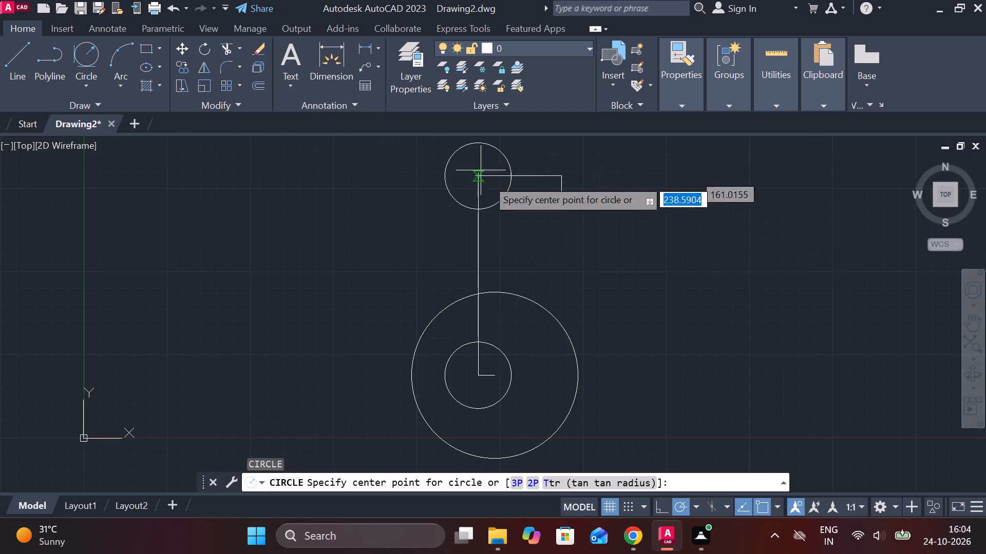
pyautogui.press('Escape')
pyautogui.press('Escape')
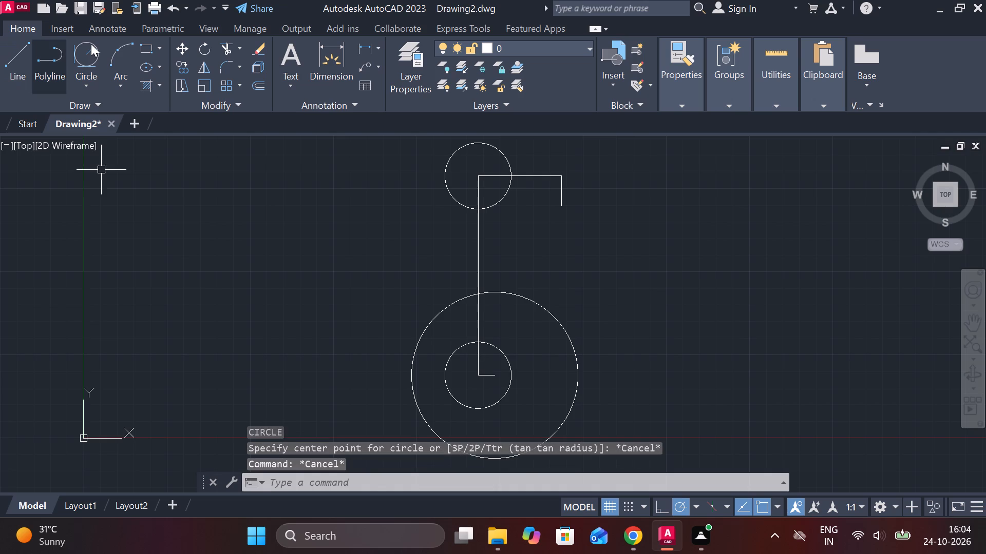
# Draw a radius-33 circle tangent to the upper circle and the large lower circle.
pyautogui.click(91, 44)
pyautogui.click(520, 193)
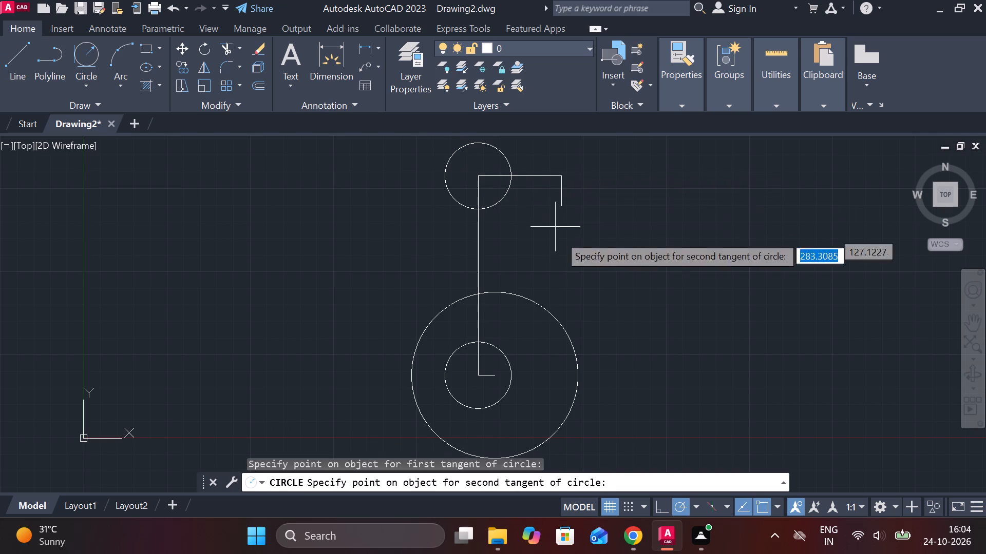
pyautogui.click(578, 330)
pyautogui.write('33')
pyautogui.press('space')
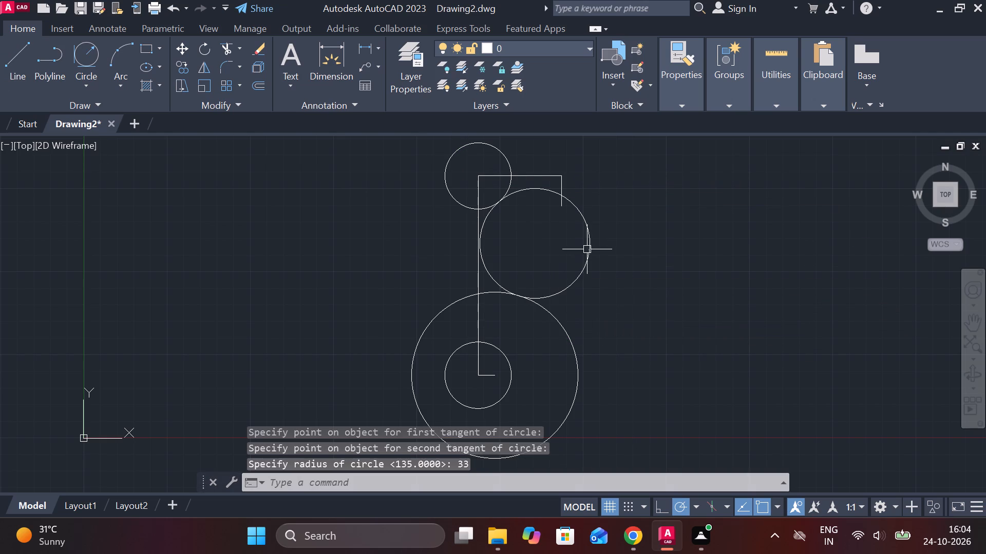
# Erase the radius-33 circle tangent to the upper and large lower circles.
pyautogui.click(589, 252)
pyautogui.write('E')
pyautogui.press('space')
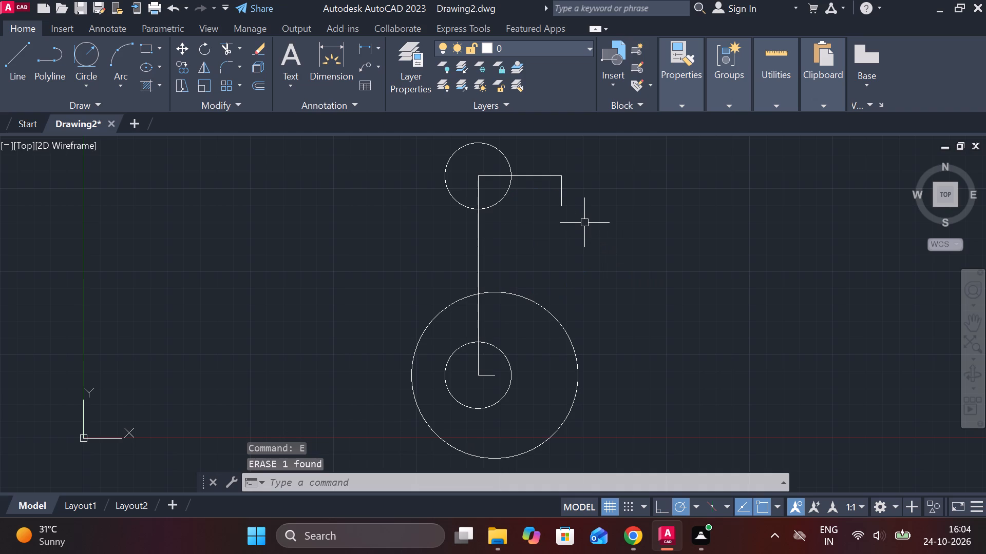
# Draw a circle of radius 33 centred on the lower end of the short vertical line.
pyautogui.write('C')
pyautogui.press('space')
pyautogui.click(564, 214)
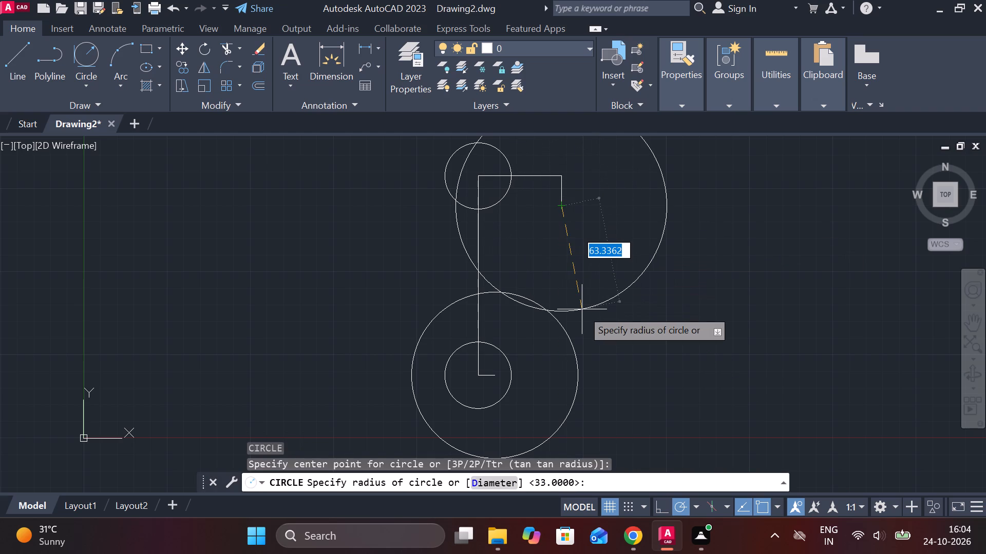
pyautogui.write('33')
pyautogui.press('space')
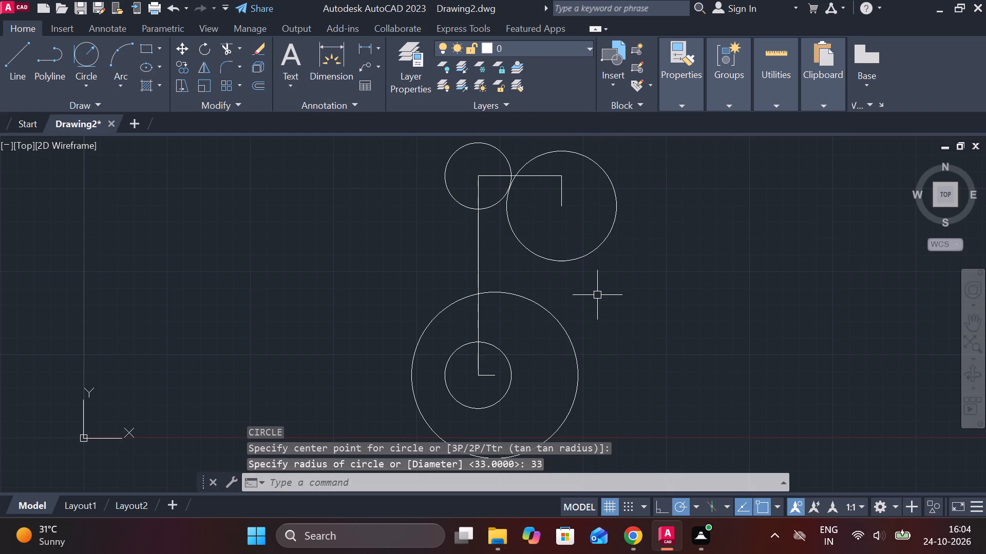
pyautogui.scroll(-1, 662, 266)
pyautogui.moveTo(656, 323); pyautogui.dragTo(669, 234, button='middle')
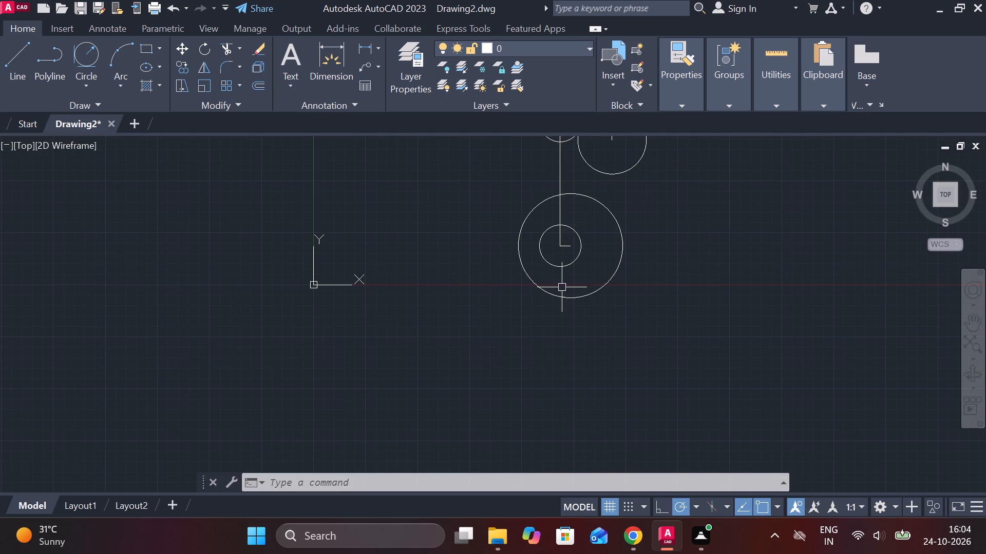
# Draw a horizontal line leftward from the centre of the small lower circle to beyond the large lower circle.
pyautogui.moveTo(633, 235); pyautogui.dragTo(606, 258, button='middle')
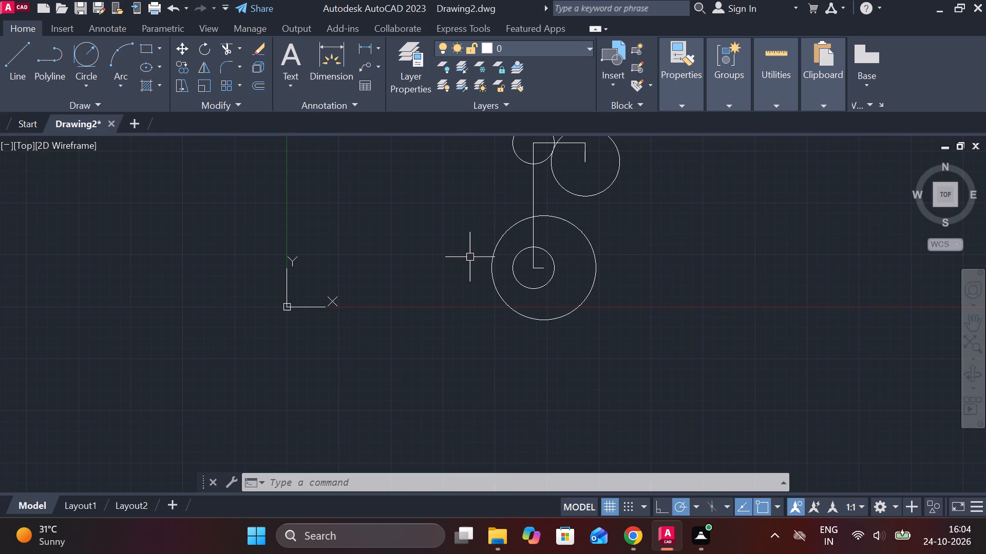
pyautogui.moveTo(470, 279); pyautogui.dragTo(477, 306, button='middle')
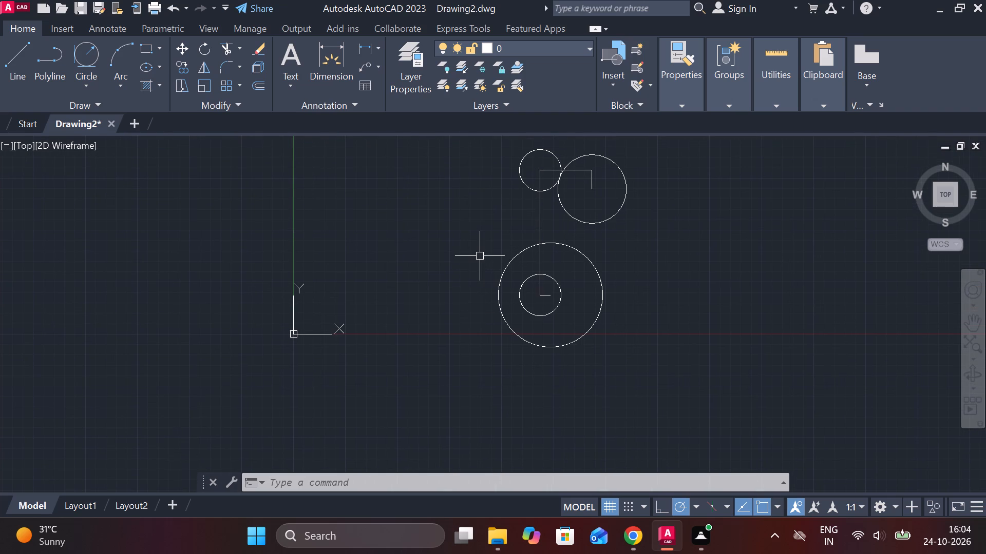
pyautogui.press('l')
pyautogui.press('Return')
pyautogui.scroll(2, 498, 302)
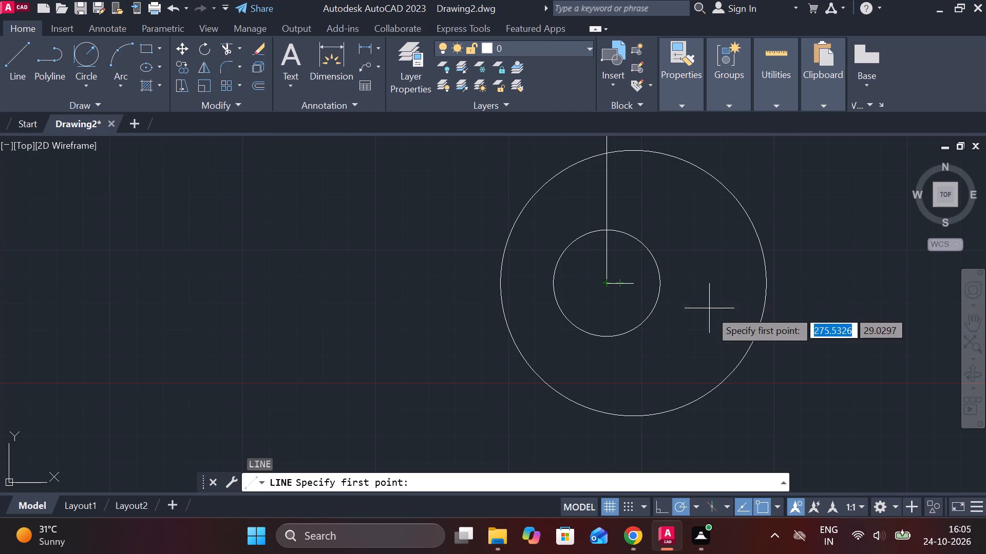
pyautogui.scroll(2, 484, 211)
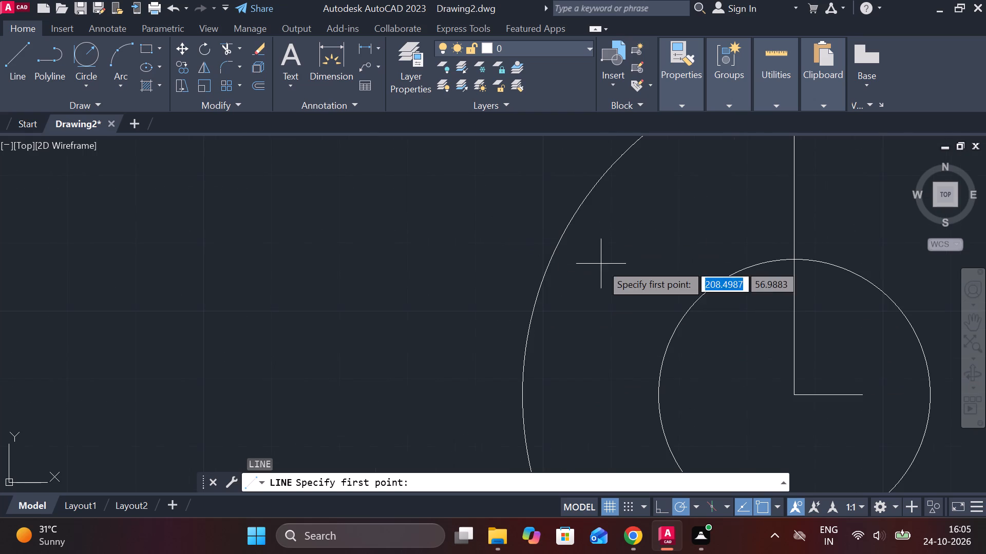
pyautogui.moveTo(573, 280); pyautogui.dragTo(529, 236, button='middle')
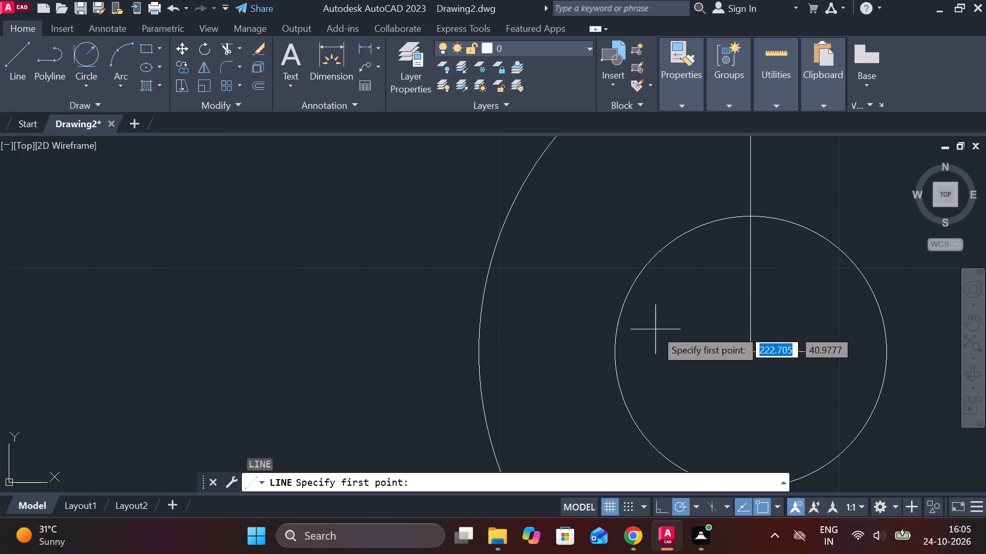
pyautogui.click(750, 355)
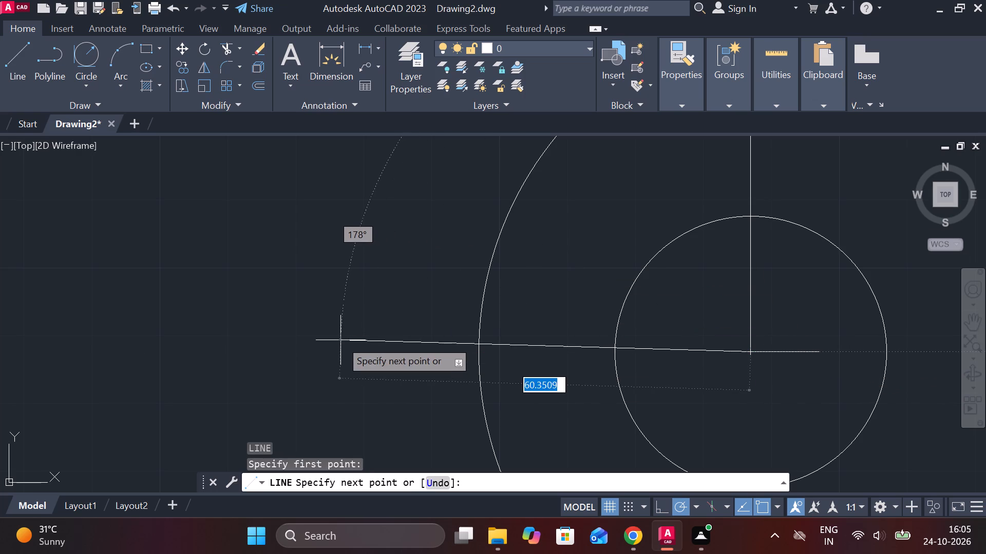
pyautogui.click(323, 348)
pyautogui.press('Escape')
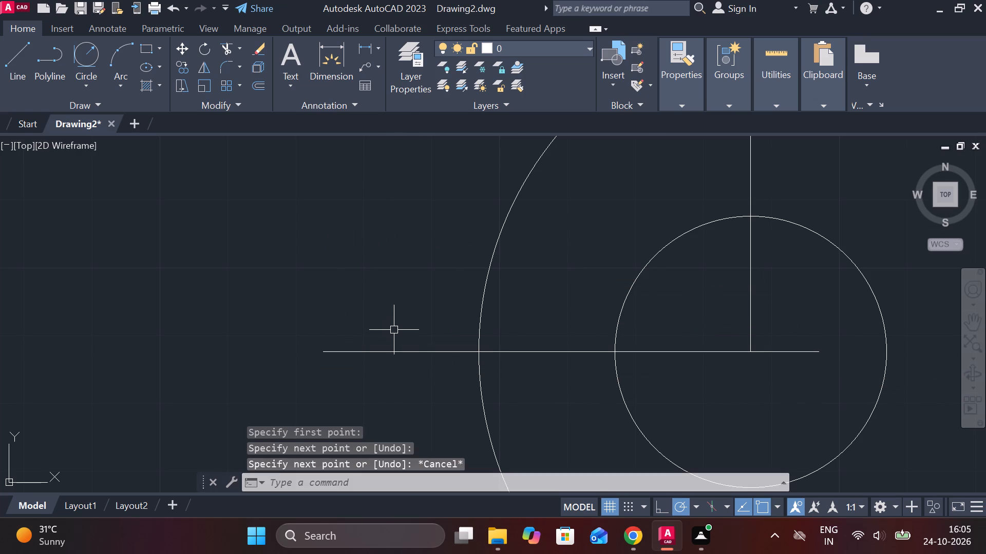
# Offset the new horizontal line upward by 20.
pyautogui.click(396, 349)
pyautogui.press('o')
pyautogui.press('Return')
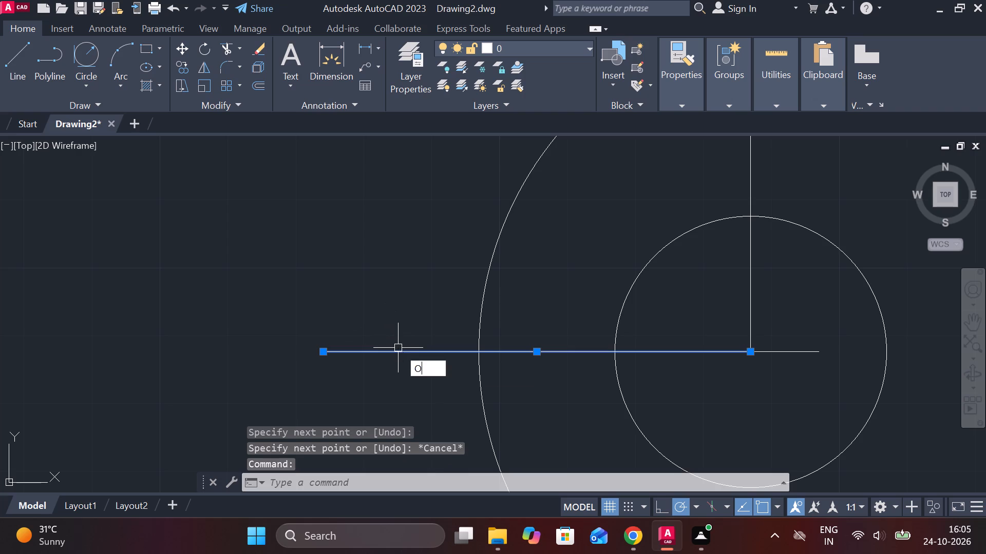
pyautogui.press('Return')
pyautogui.press('2')
pyautogui.press('0')
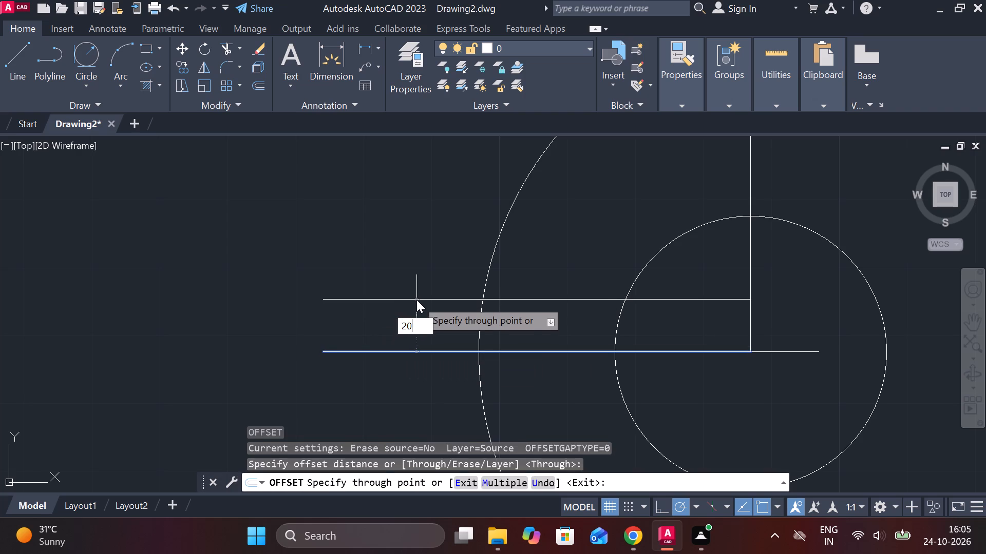
pyautogui.press('Return')
pyautogui.scroll(-2, 417, 300)
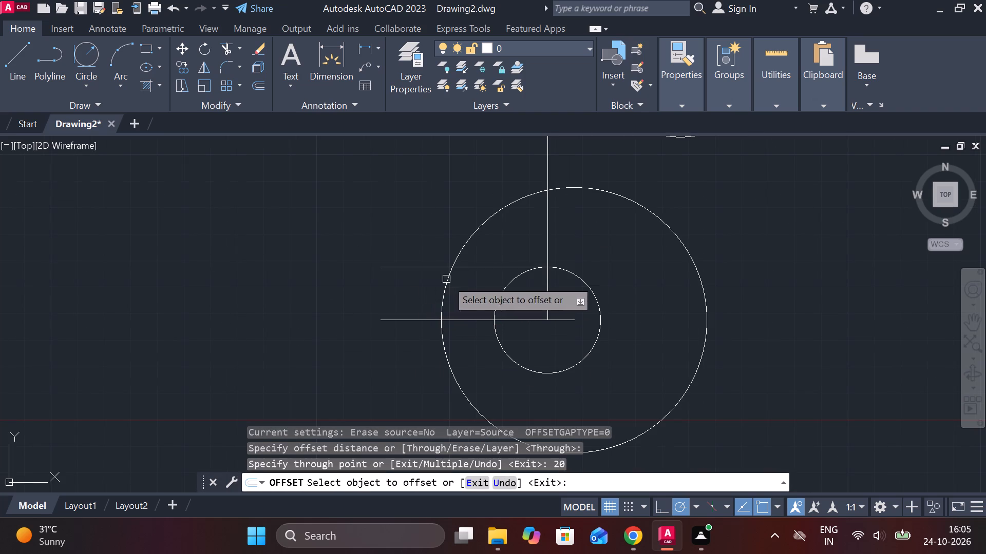
pyautogui.moveTo(418, 280); pyautogui.dragTo(381, 266, button='middle')
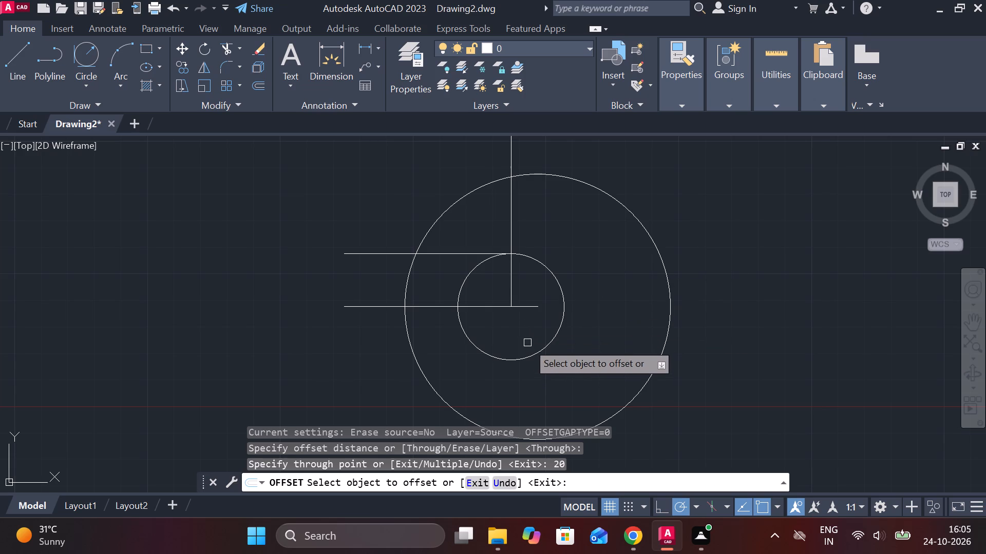
pyautogui.press('Escape')
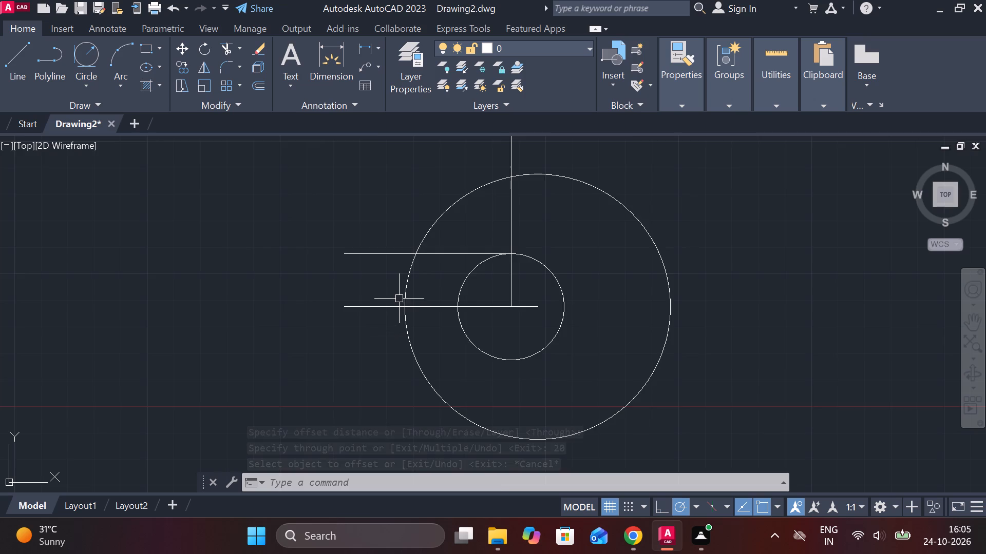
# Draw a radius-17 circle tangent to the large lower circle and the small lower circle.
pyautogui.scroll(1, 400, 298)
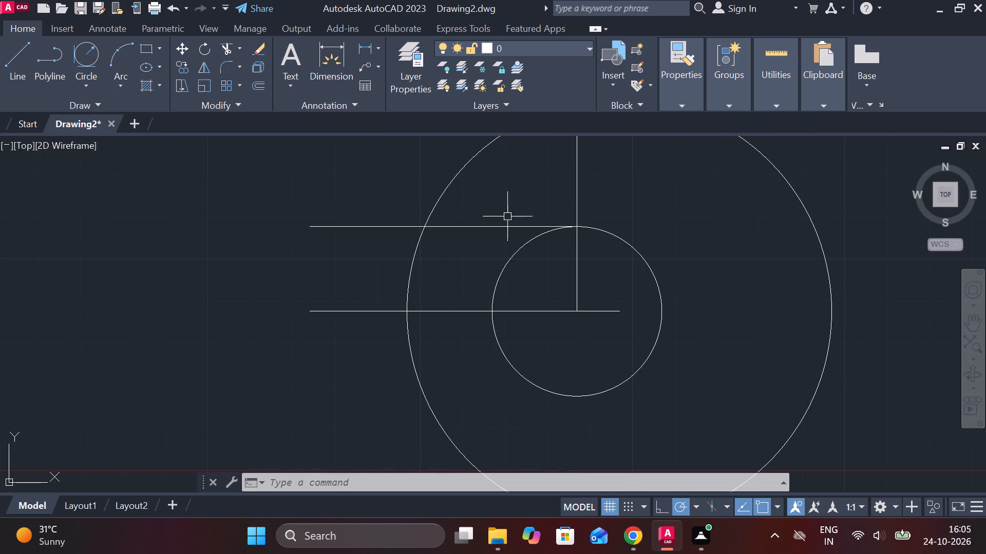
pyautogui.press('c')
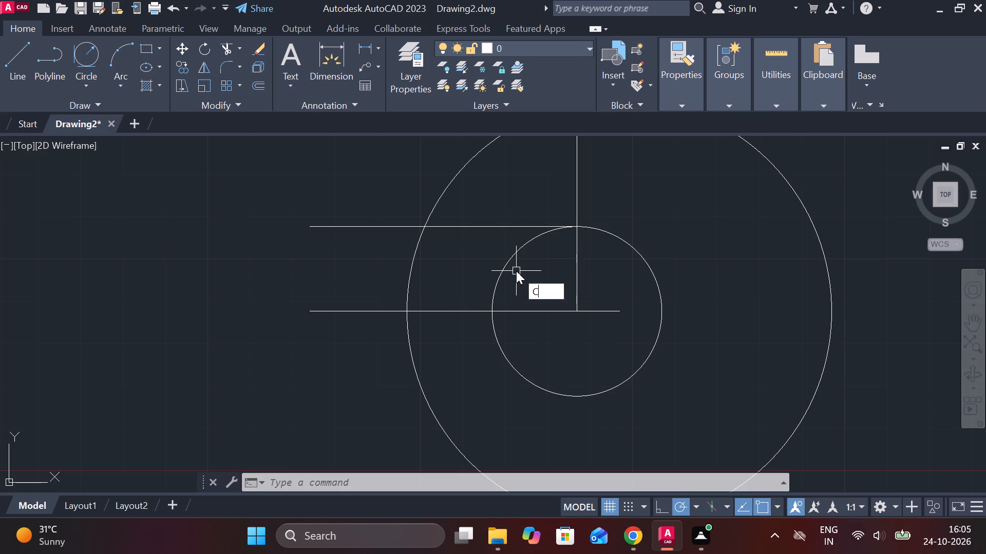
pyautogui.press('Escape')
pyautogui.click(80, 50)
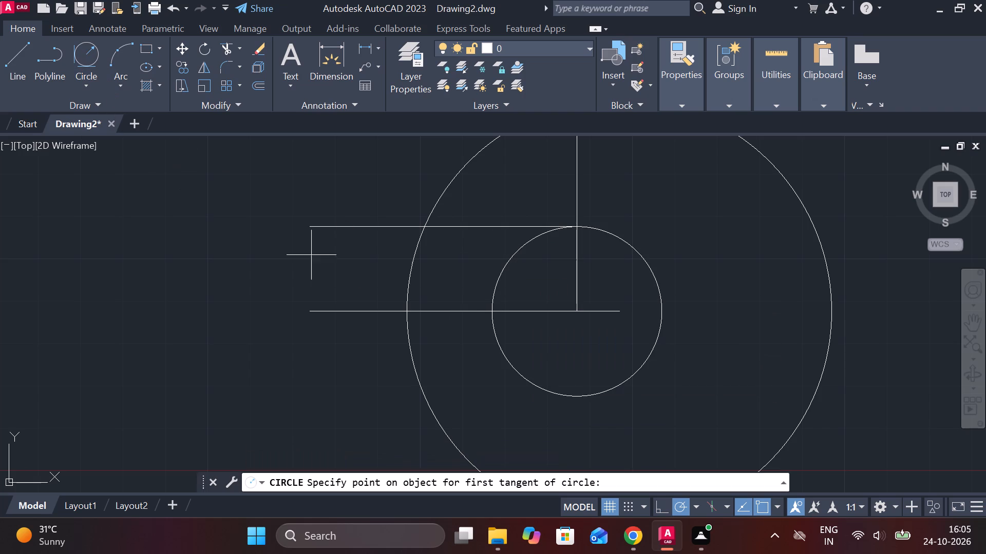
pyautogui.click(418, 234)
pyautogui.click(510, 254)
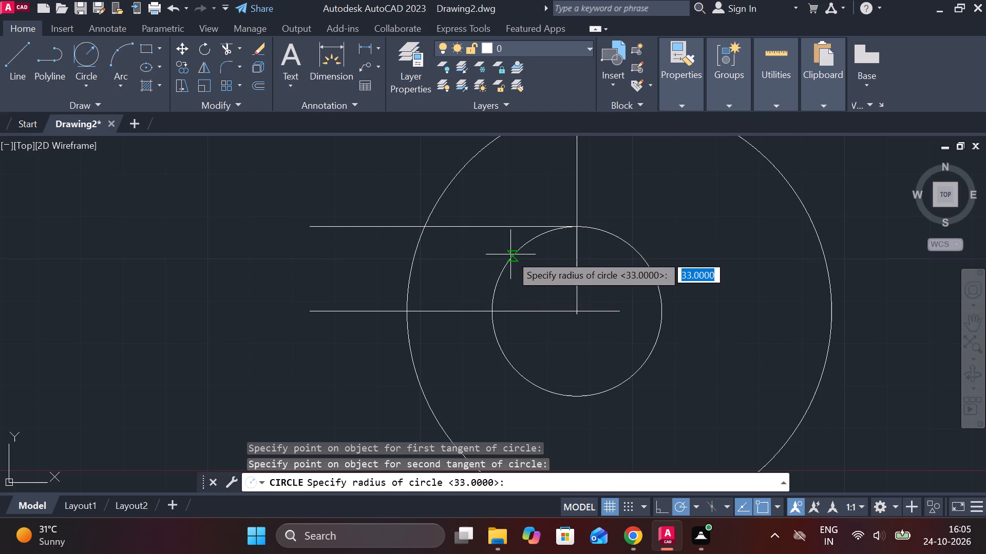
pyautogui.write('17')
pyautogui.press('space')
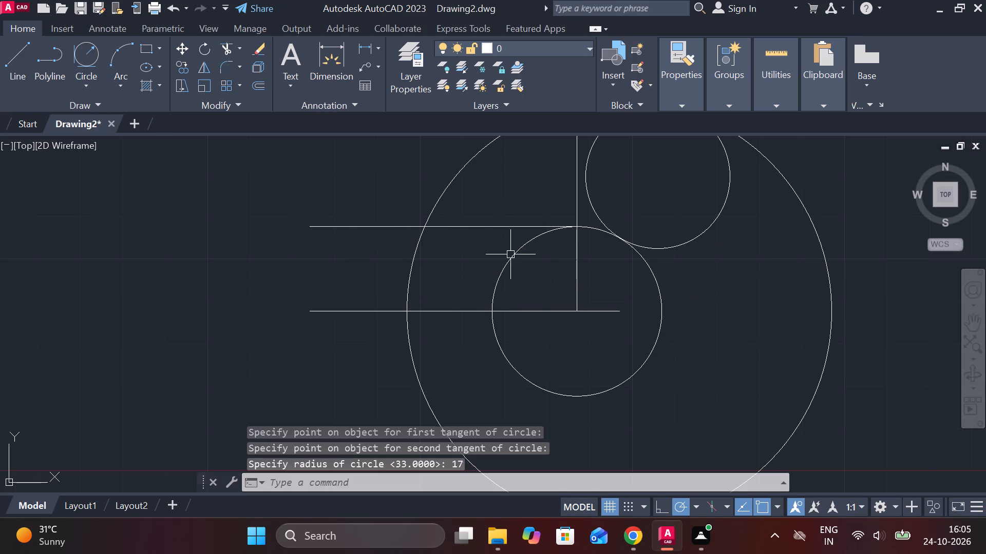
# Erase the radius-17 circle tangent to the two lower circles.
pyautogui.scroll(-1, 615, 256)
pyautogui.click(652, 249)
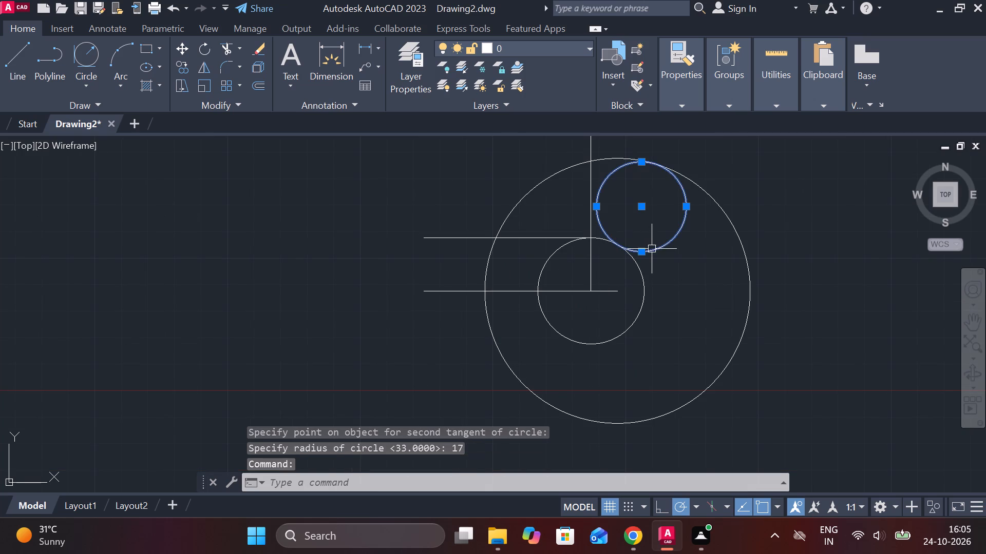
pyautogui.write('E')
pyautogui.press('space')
# Set the fillet radius to 17.
pyautogui.moveTo(627, 341); pyautogui.dragTo(599, 418, button='middle')
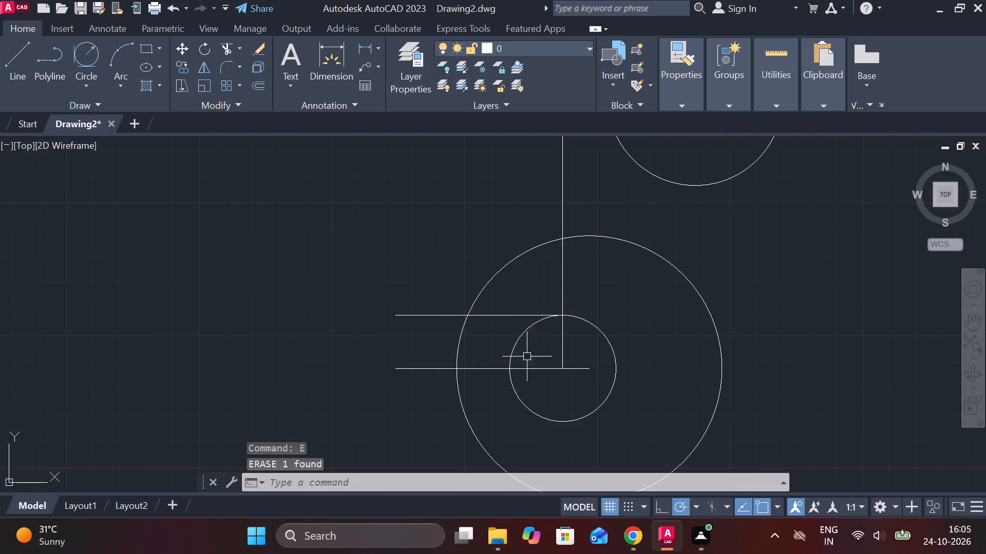
pyautogui.scroll(1, 518, 346)
pyautogui.write('F R')
pyautogui.press('space')
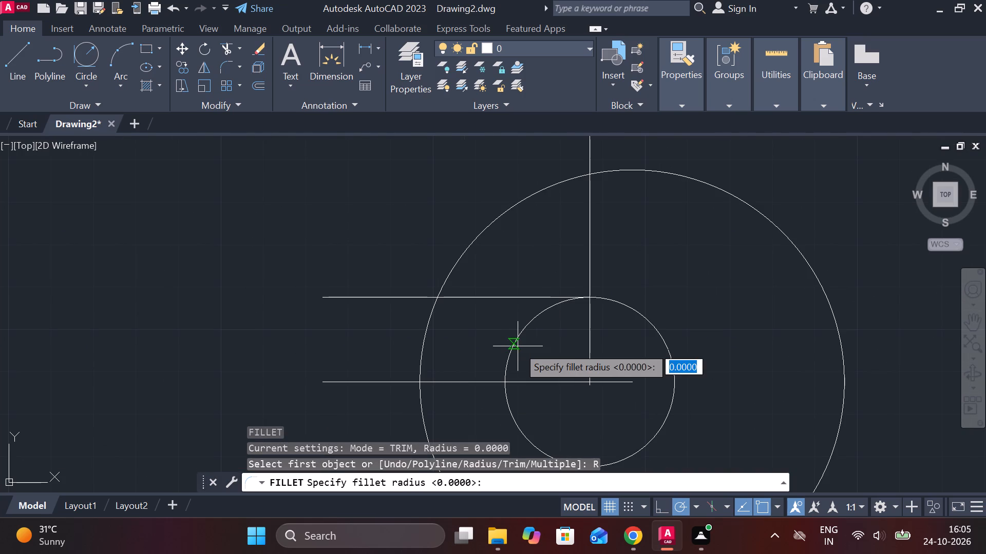
pyautogui.write('17')
pyautogui.press('space')
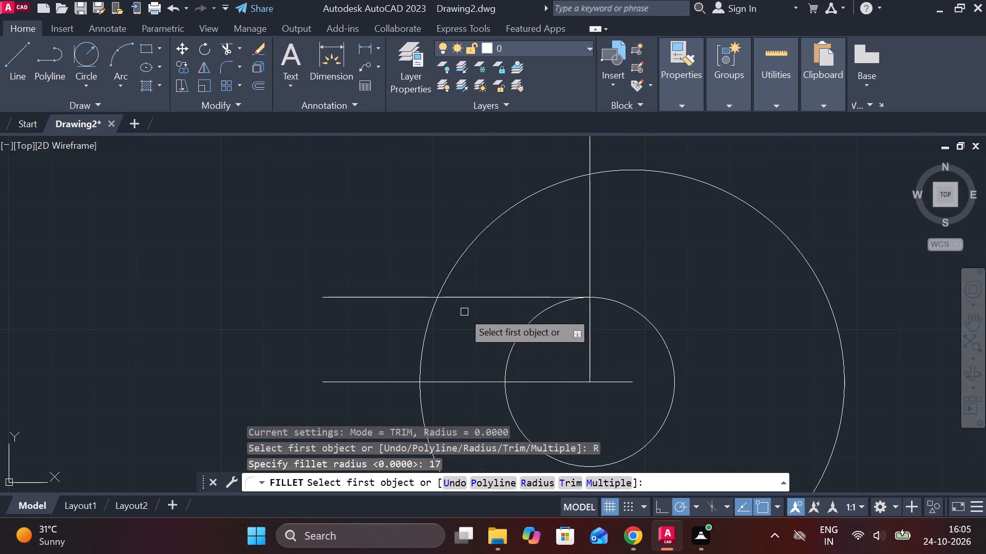
pyautogui.click(436, 305)
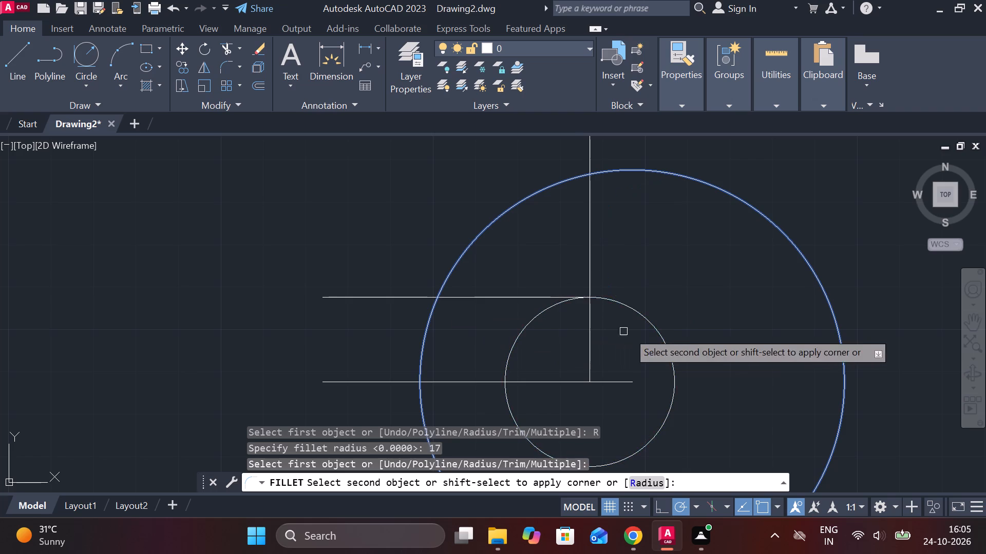
pyautogui.press('Escape')
# Trim the large lower circle between the offset line and the vertical line, and the offset line's part inside that circle.
pyautogui.write('TR')
pyautogui.press('space')
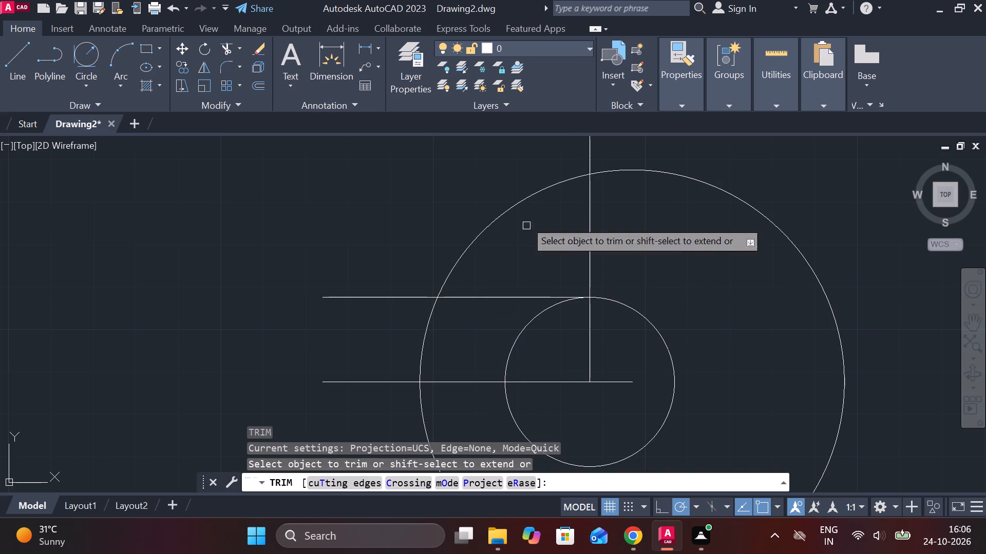
pyautogui.moveTo(502, 184); pyautogui.dragTo(563, 279)
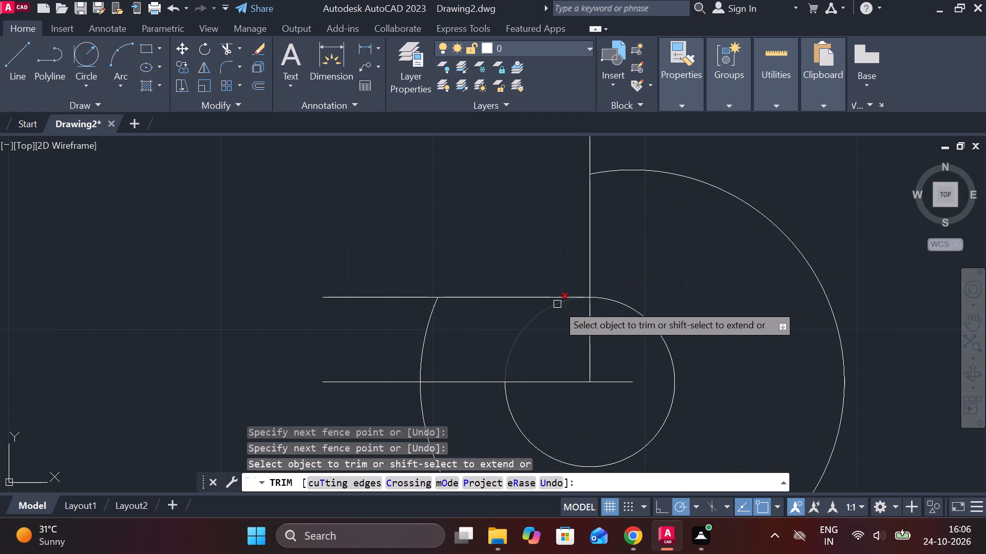
pyautogui.click(527, 301)
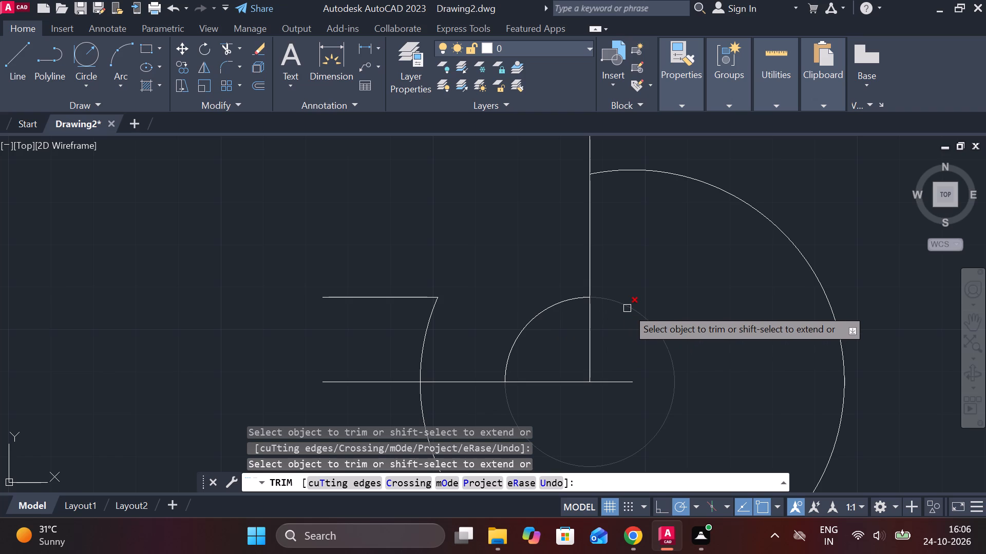
pyautogui.press('Escape')
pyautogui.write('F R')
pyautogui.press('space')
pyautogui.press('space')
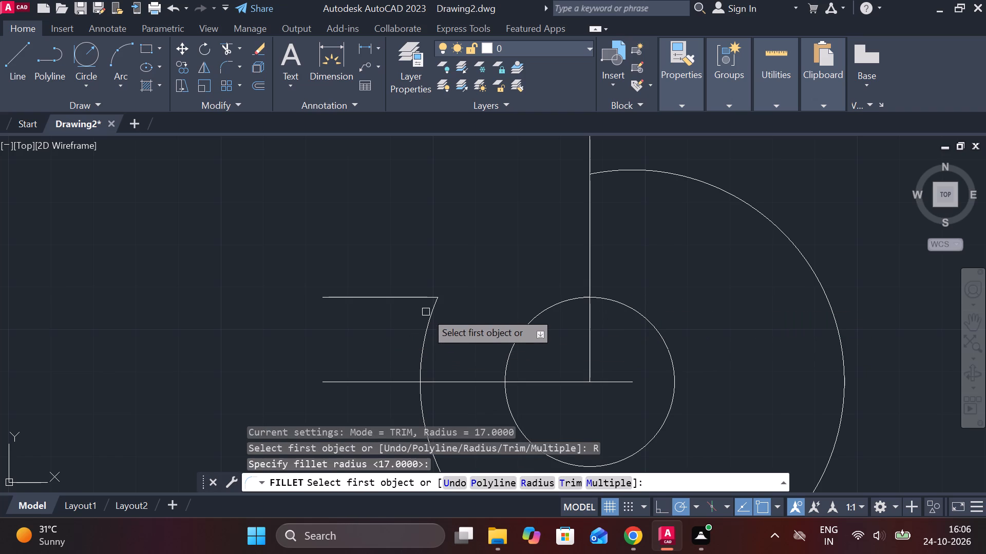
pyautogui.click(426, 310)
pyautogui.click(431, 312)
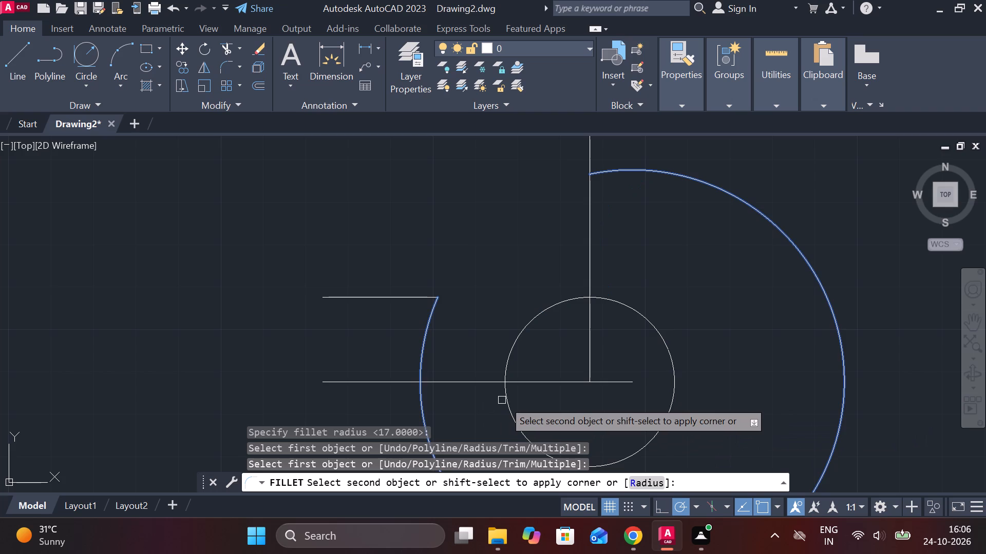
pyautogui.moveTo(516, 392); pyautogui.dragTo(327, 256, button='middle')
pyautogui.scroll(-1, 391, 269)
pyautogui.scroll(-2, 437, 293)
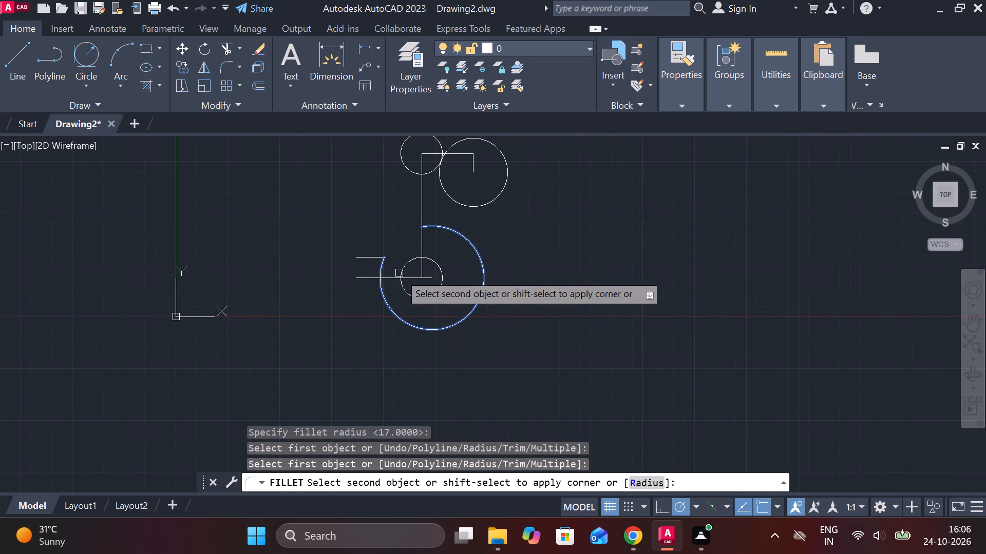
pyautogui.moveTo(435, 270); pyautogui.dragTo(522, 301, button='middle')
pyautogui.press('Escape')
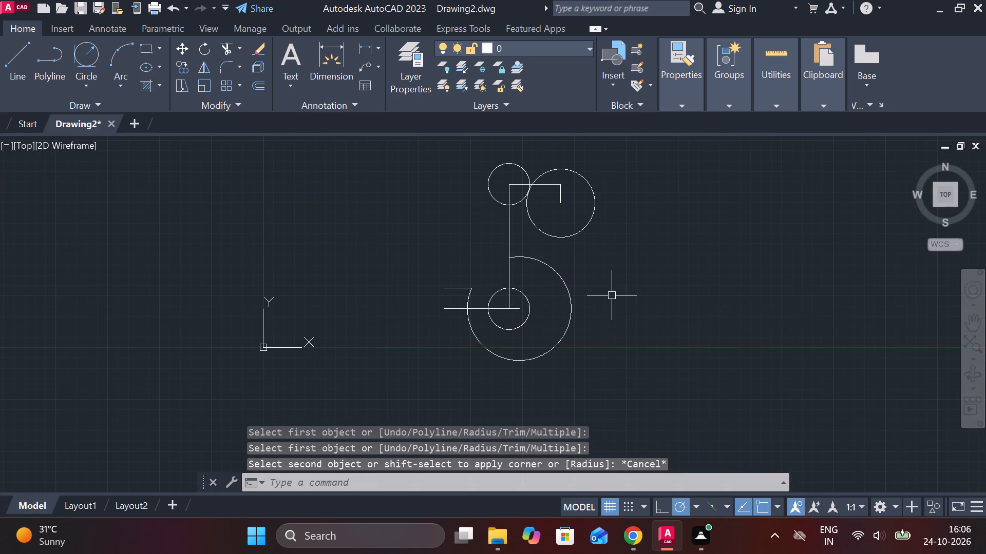
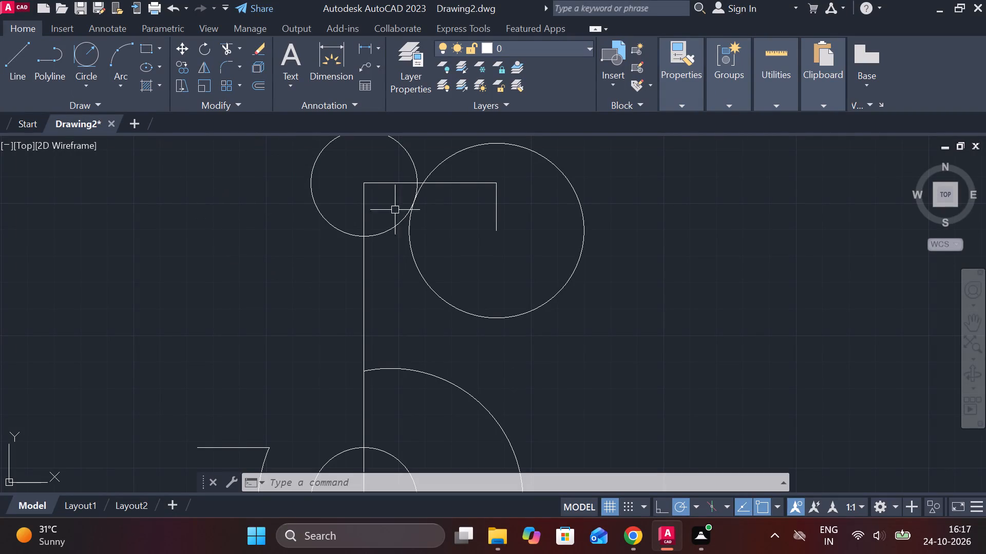
# Draw a line 40 units horizontally left from the long vertical line between the circles, followed by a segment straight down.
pyautogui.click(21, 60)
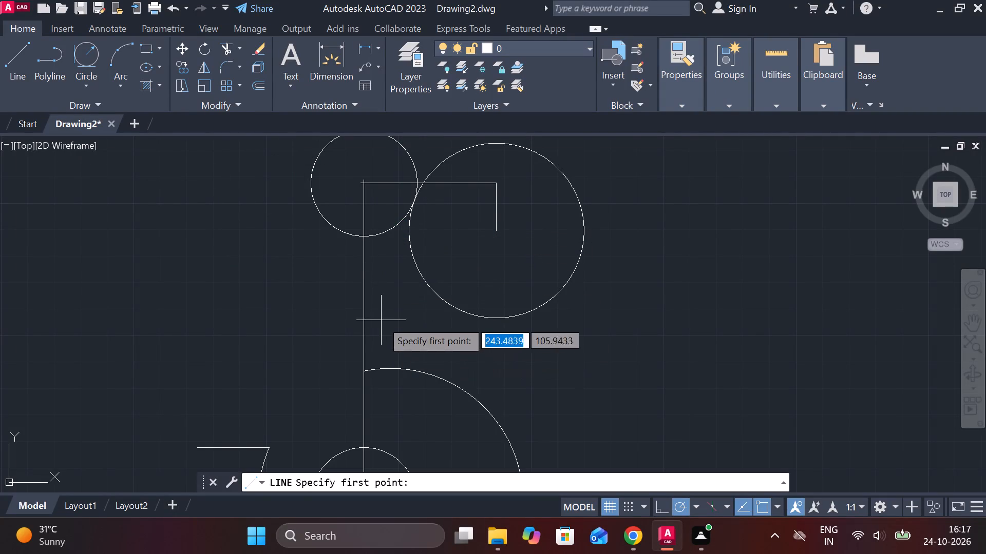
pyautogui.click(366, 290)
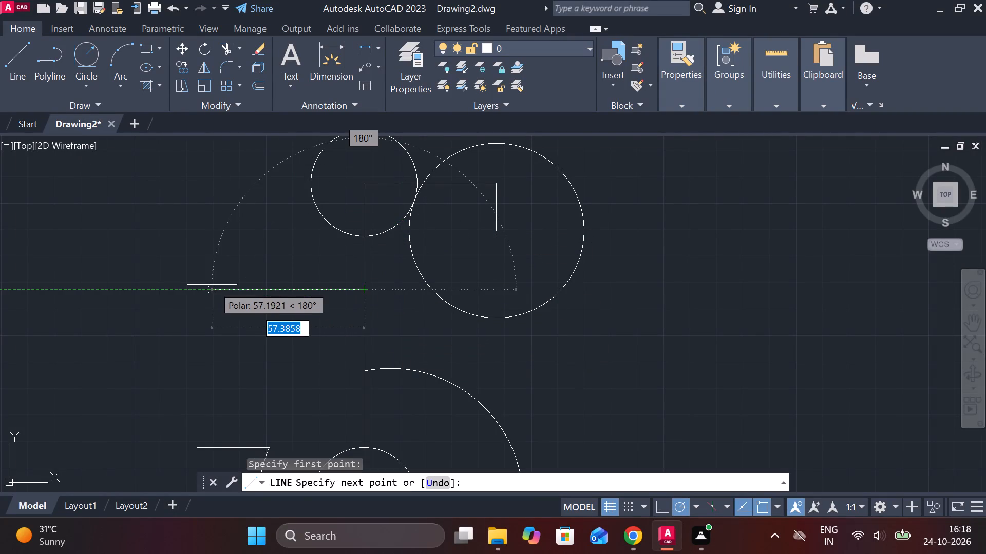
pyautogui.write('40')
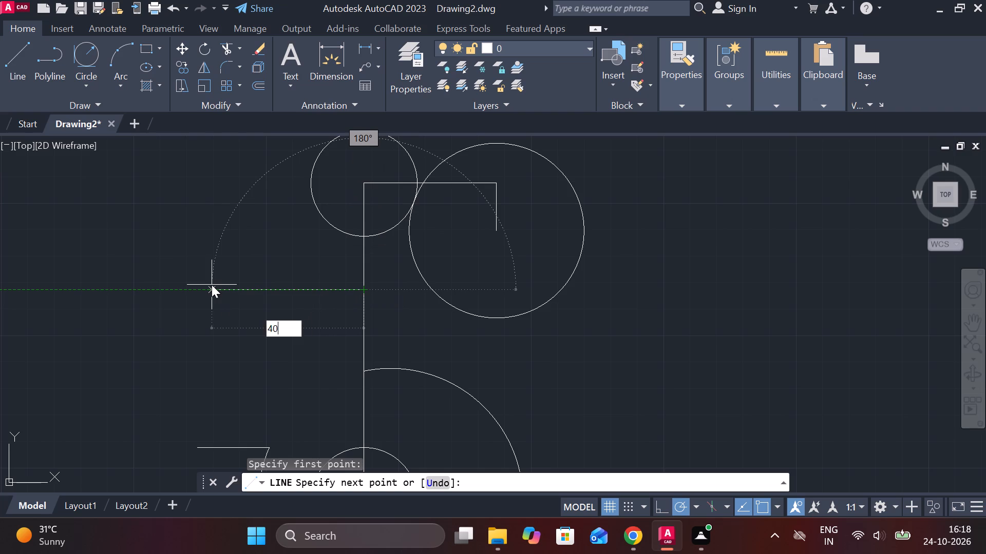
pyautogui.press('Return')
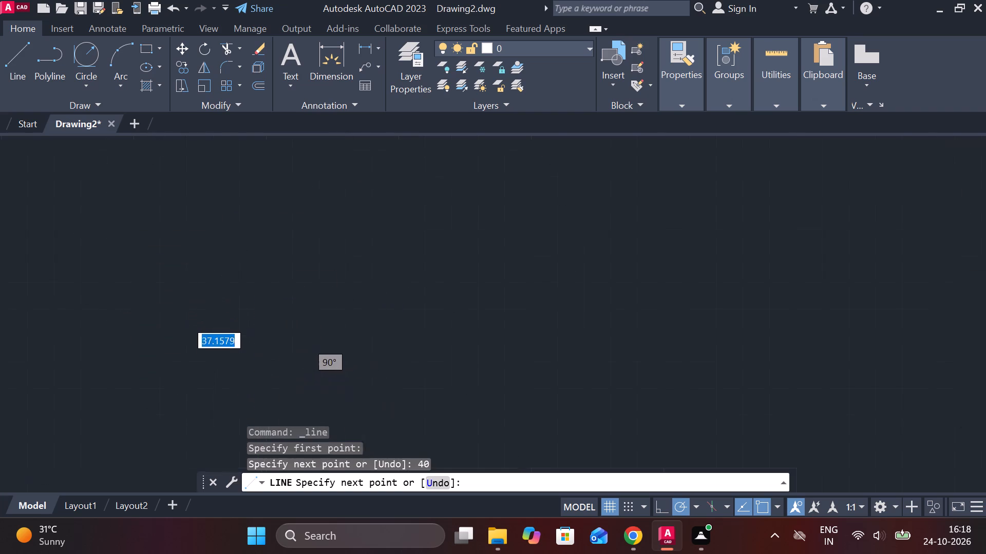
pyautogui.click(269, 382)
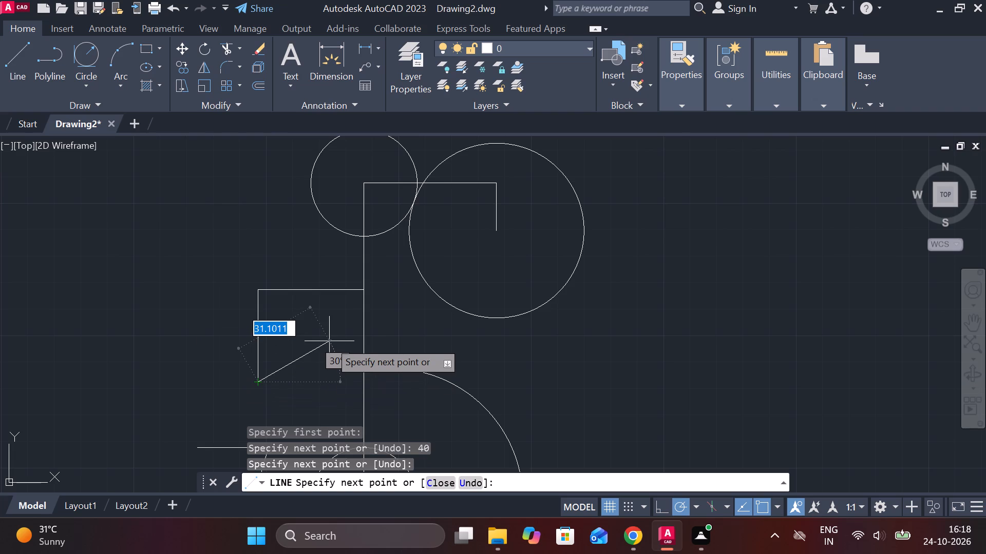
pyautogui.press('Escape')
# Offset the horizontal centre line of the small lower circle upward by 60.
pyautogui.scroll(-1, 337, 370)
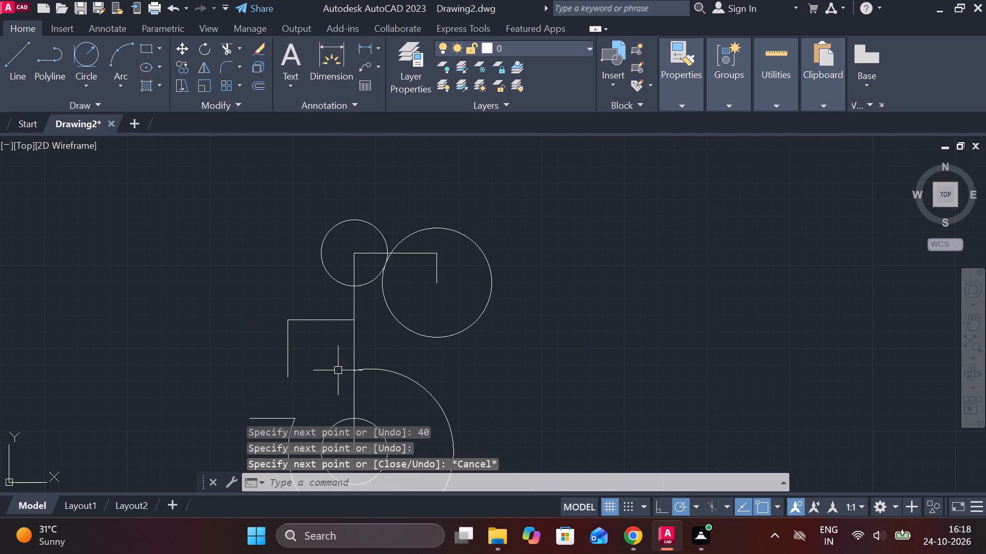
pyautogui.moveTo(289, 400); pyautogui.dragTo(272, 301, button='middle')
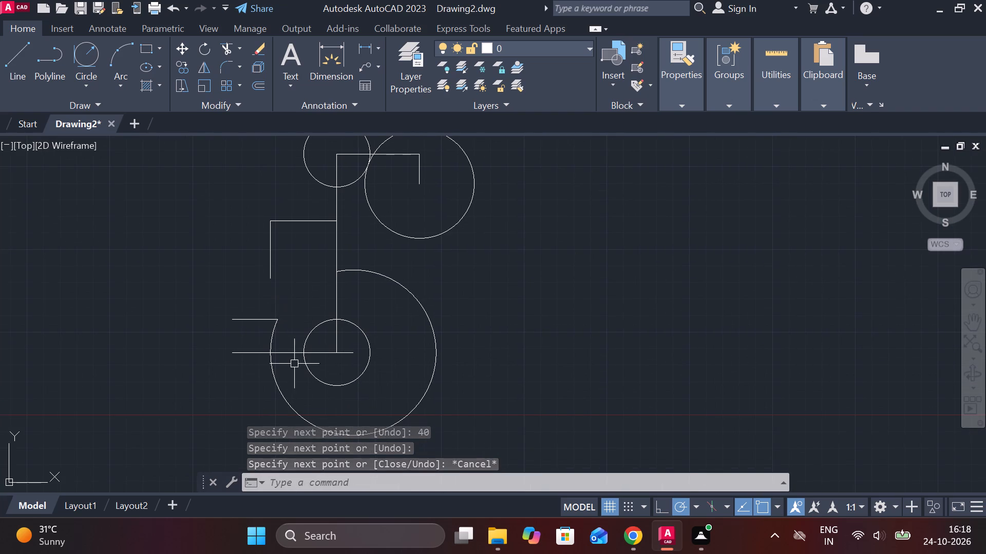
pyautogui.click(287, 349)
pyautogui.click(299, 352)
pyautogui.click(291, 353)
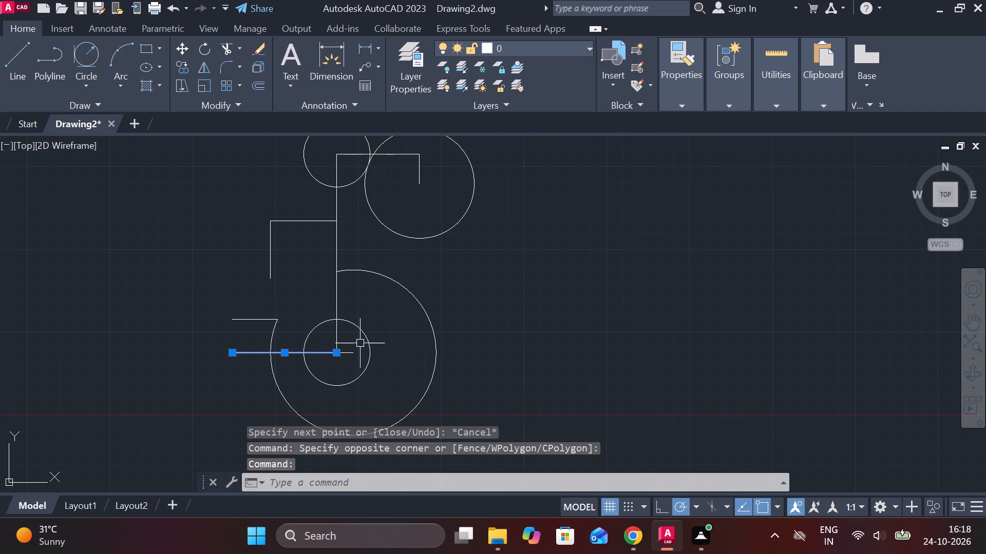
pyautogui.press('o')
pyautogui.press('Return')
pyautogui.press('Return')
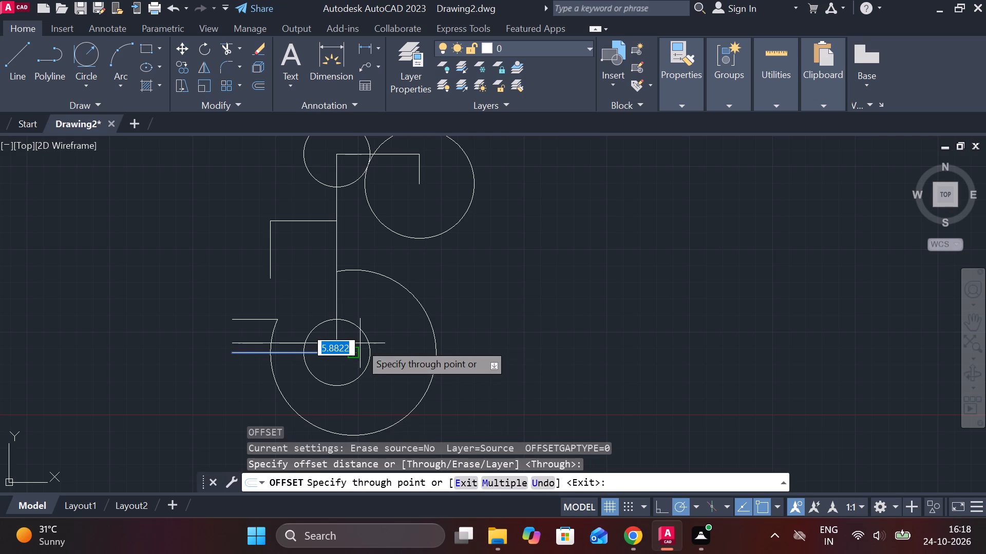
pyautogui.write('50')
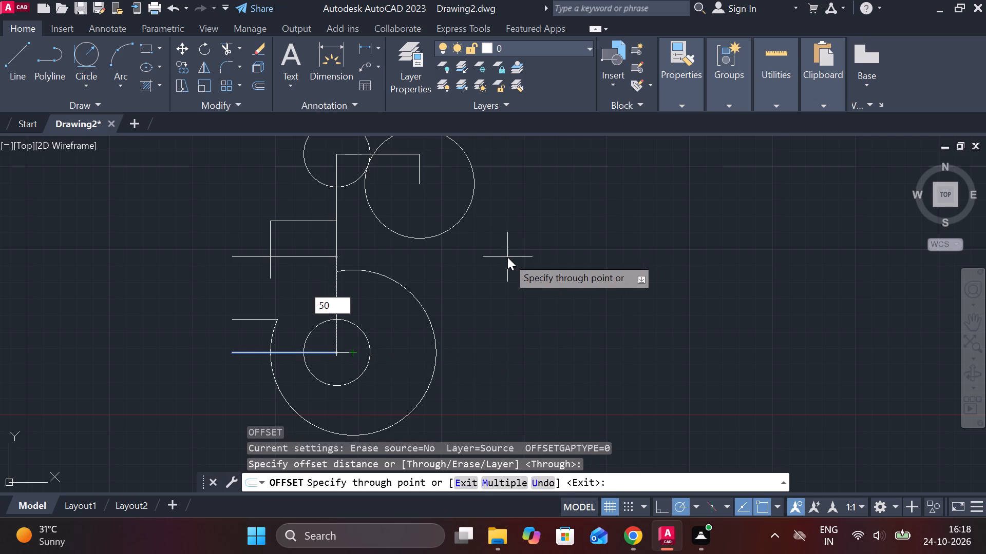
pyautogui.press('BackSpace')
pyautogui.press('BackSpace')
pyautogui.press('5')
pyautogui.press('BackSpace')
pyautogui.write('60')
pyautogui.press('Return')
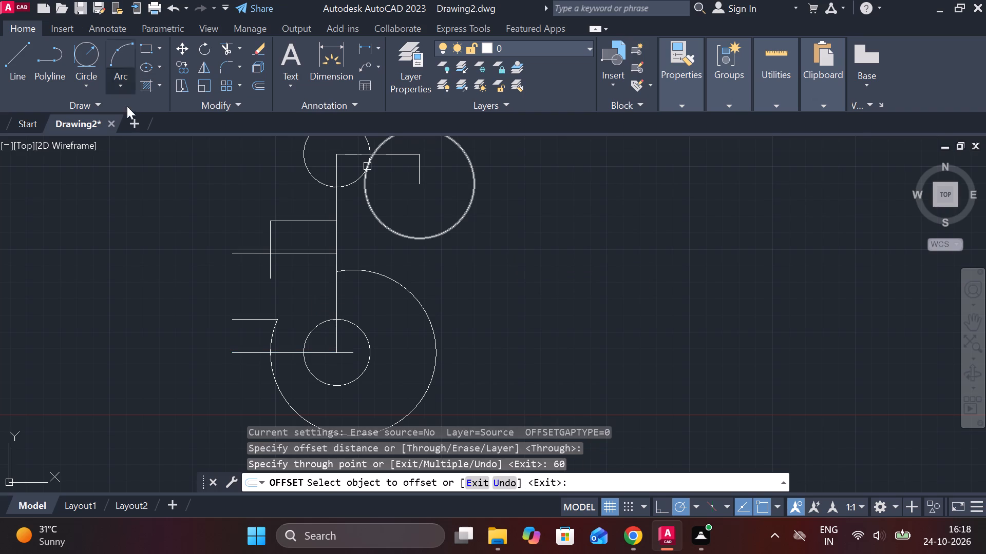
# Draw a radius-10 circle centred where the offset horizontal line crosses the short vertical line on the profile's left.
pyautogui.press('c')
pyautogui.press('Return')
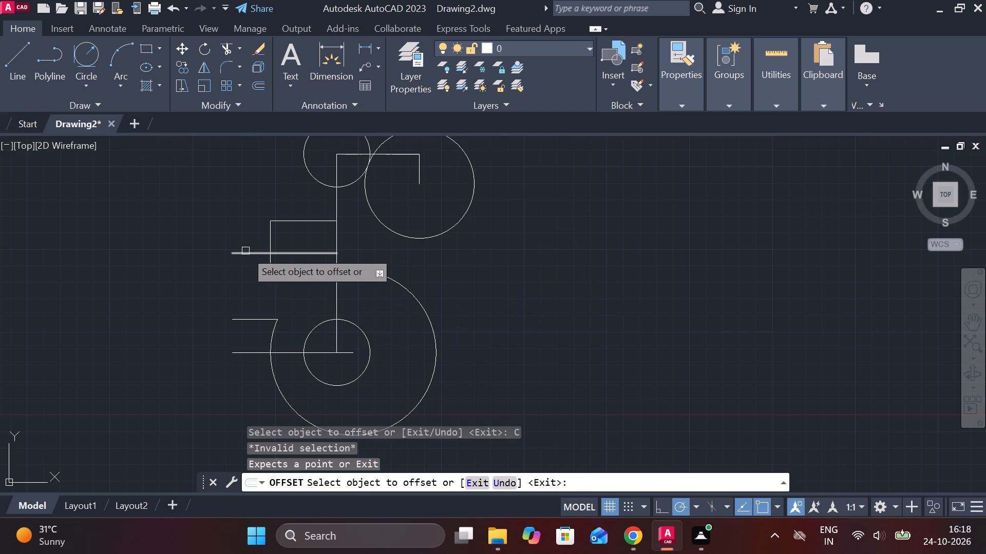
pyautogui.press('Escape')
pyautogui.write('C')
pyautogui.press('space')
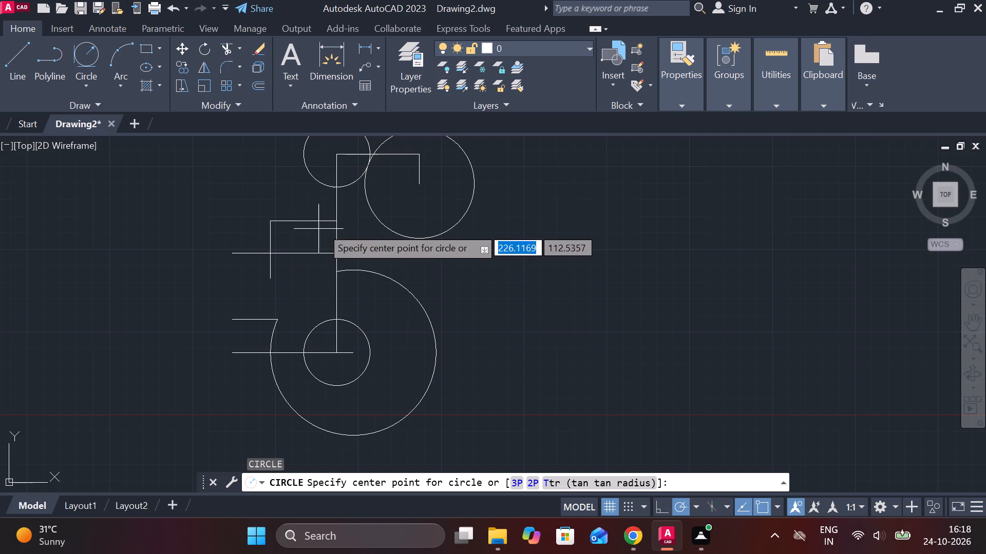
pyautogui.click(270, 252)
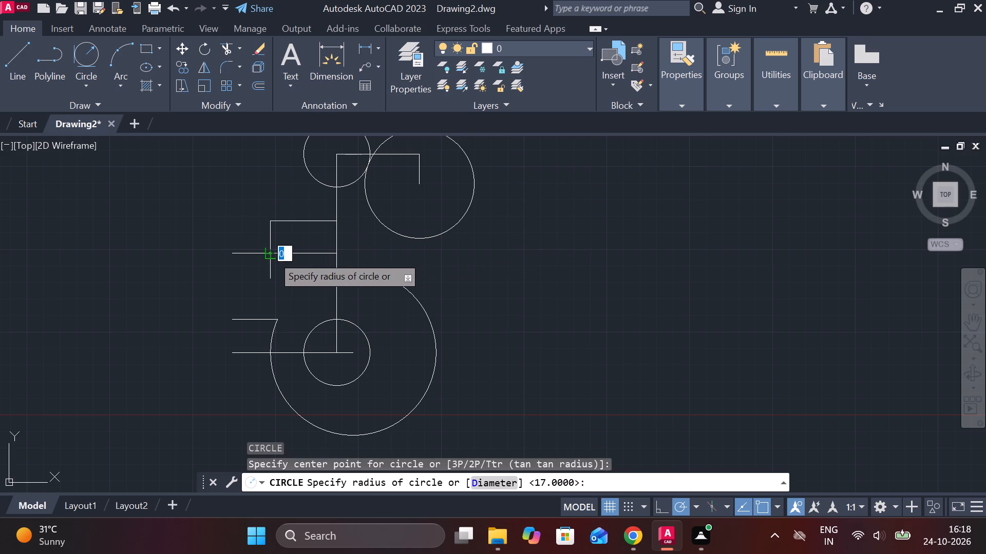
pyautogui.press('1')
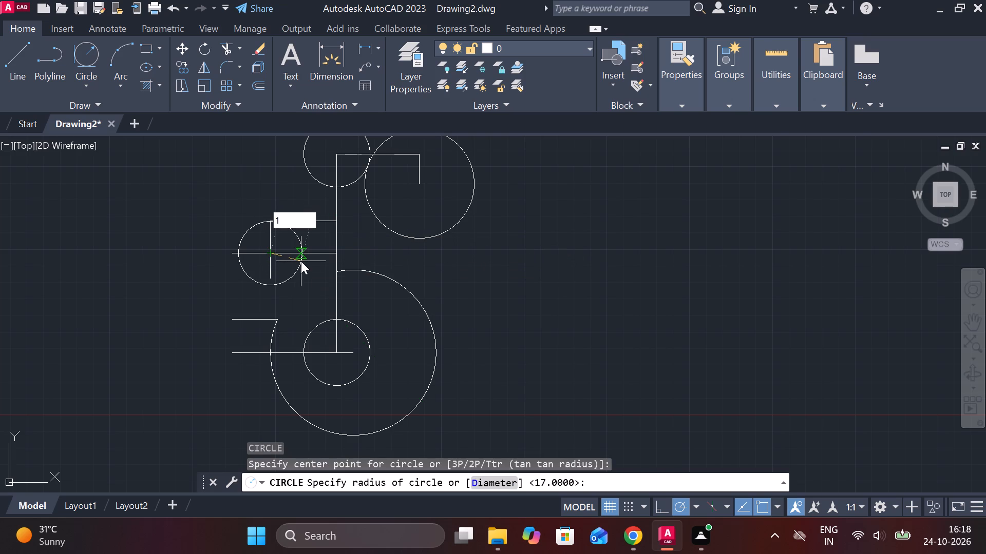
pyautogui.press('0')
pyautogui.press('Return')
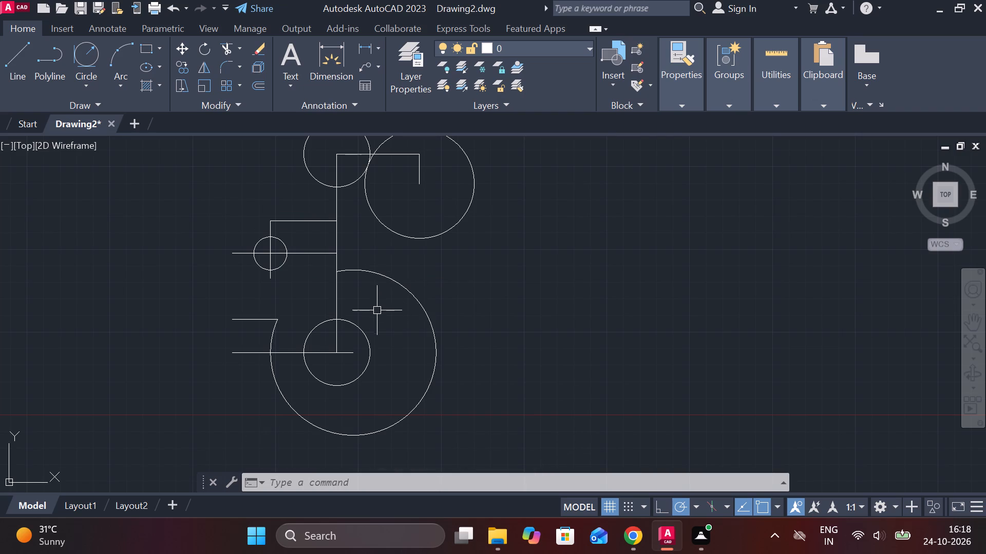
# Offset the horizontal line through the radius-10 circle downward by 13.
pyautogui.scroll(2, 299, 258)
pyautogui.scroll(-3, 304, 268)
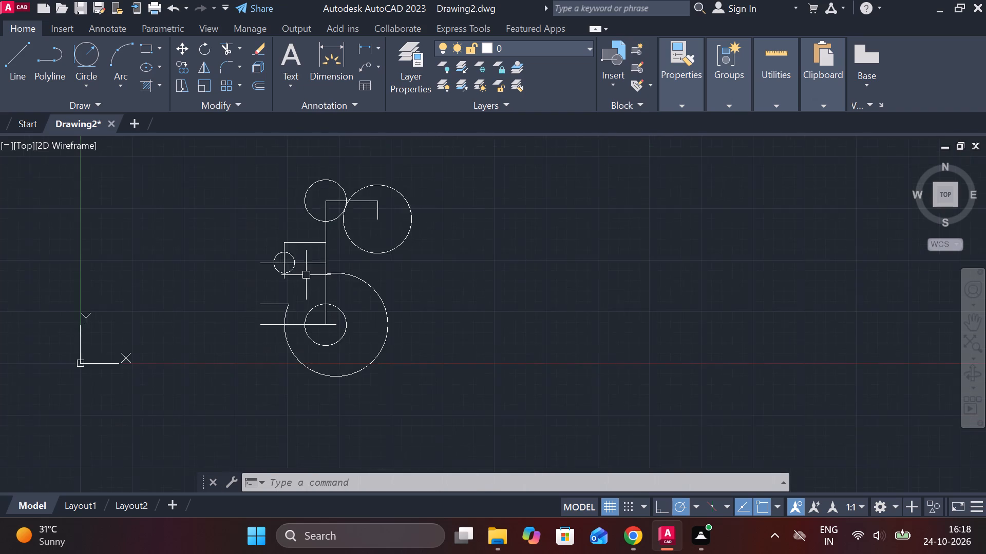
pyautogui.scroll(3, 306, 276)
pyautogui.click(320, 217)
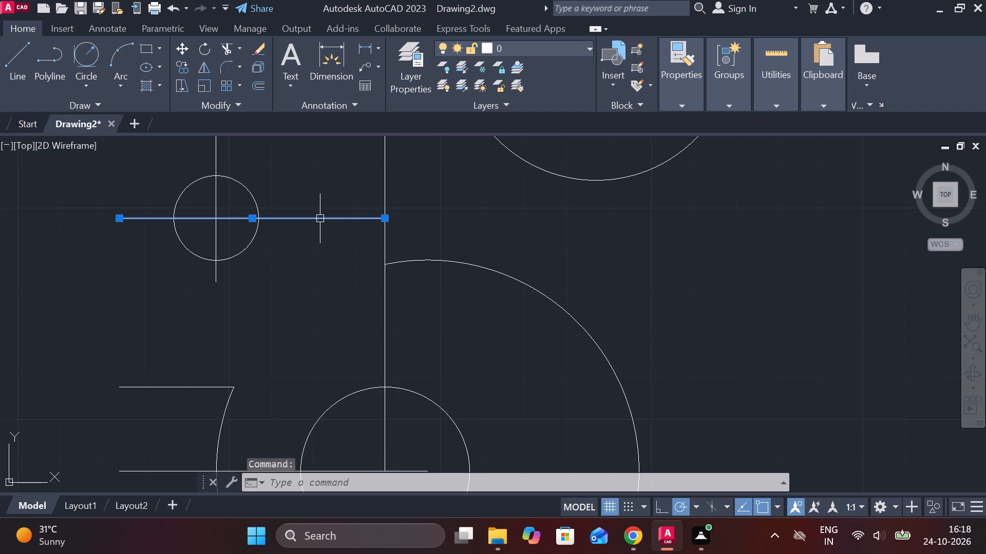
pyautogui.press('o')
pyautogui.press('Return')
pyautogui.press('Return')
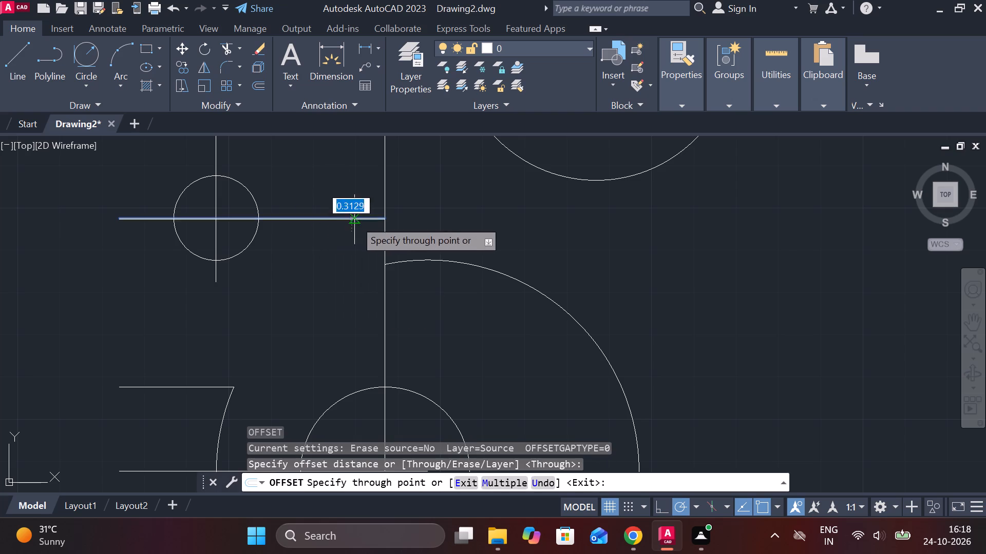
pyautogui.write('13')
pyautogui.press('Return')
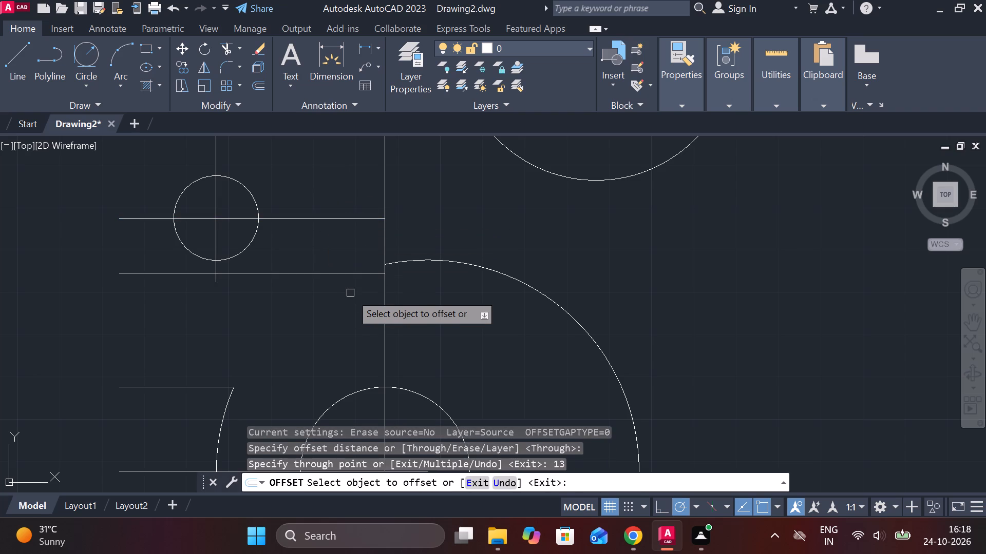
# Offset the long vertical line between the upper and lower circles to the left by 10.
pyautogui.click(386, 290)
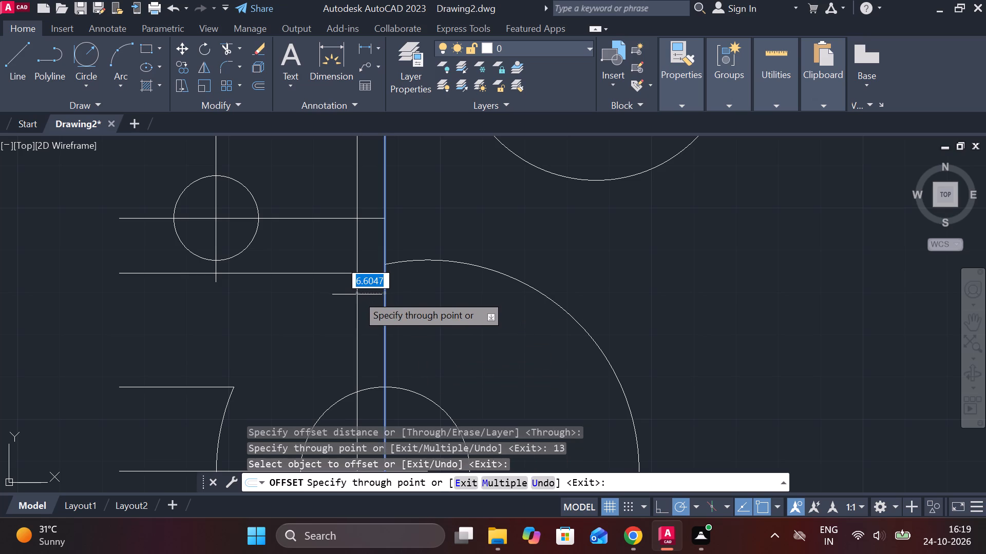
pyautogui.press('1')
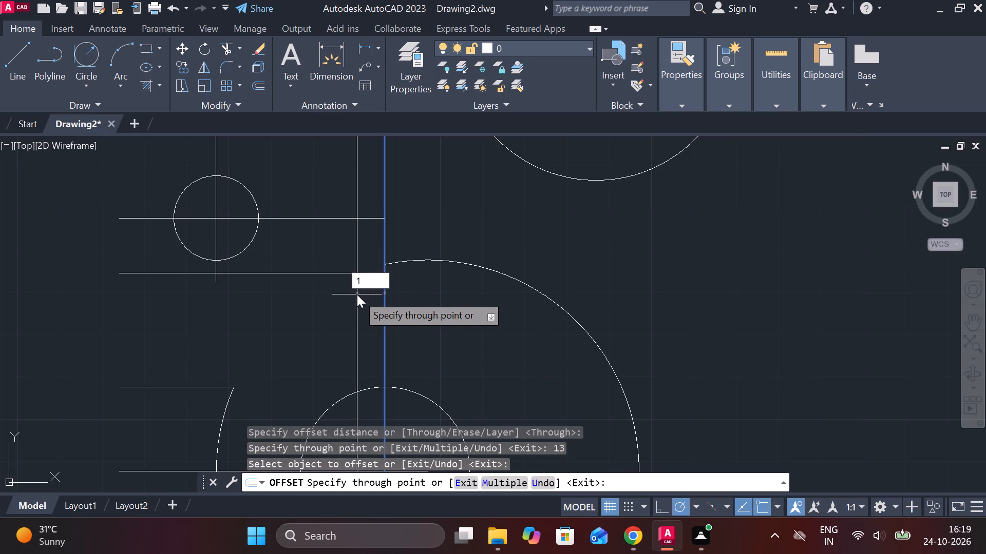
pyautogui.press('0')
pyautogui.press('Return')
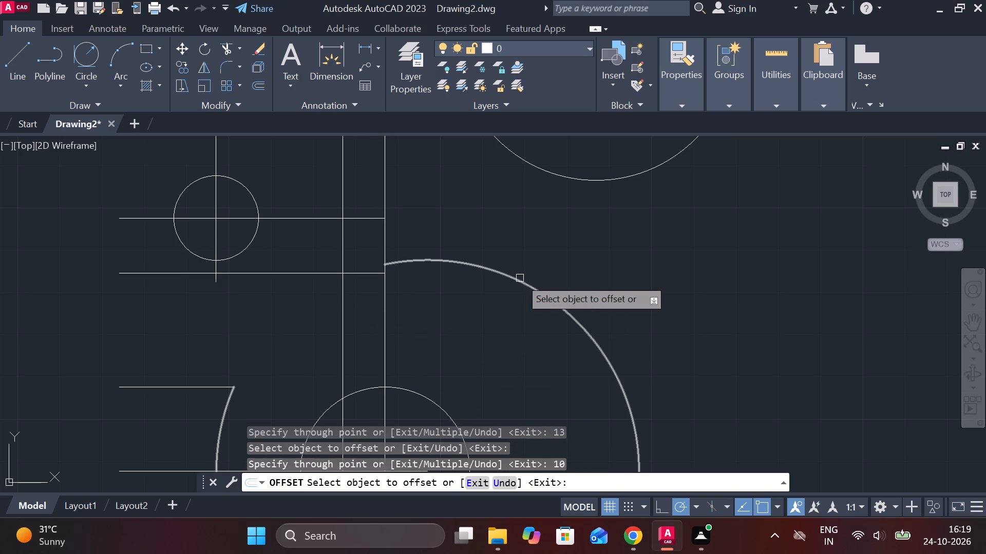
pyautogui.press('Escape')
# Draw a radius-18 circle centred where the 13-unit offset horizontal line and the 10-unit offset vertical line cross.
pyautogui.write('C')
pyautogui.press('space')
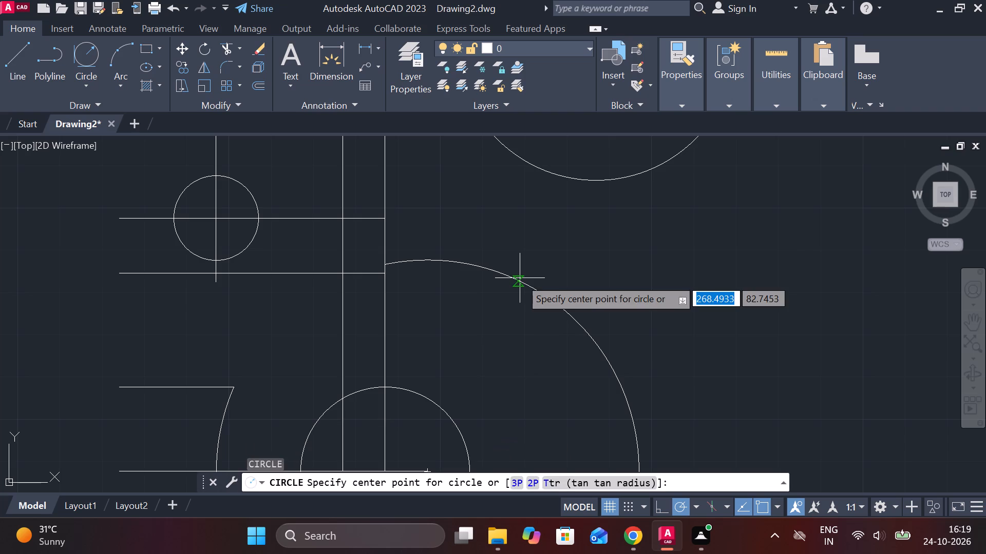
pyautogui.click(346, 276)
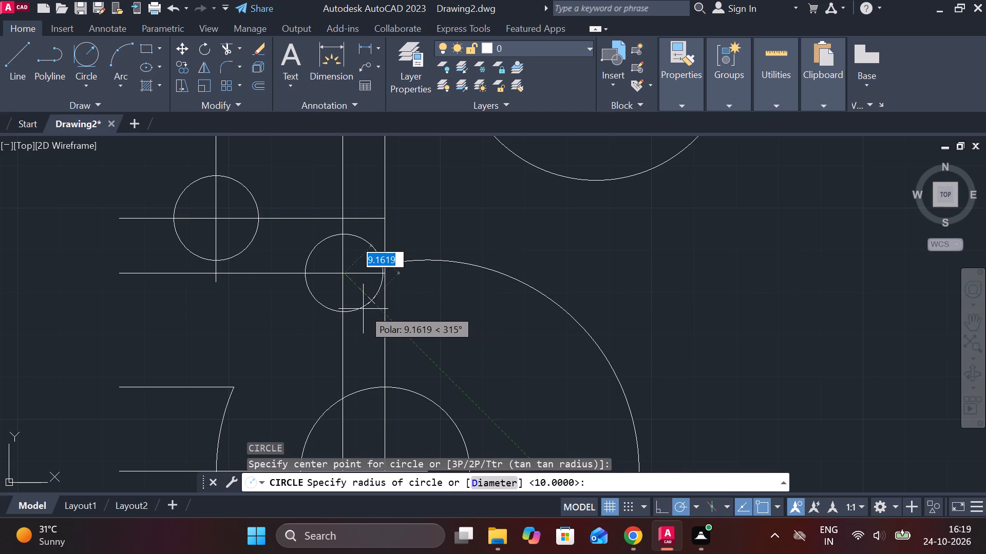
pyautogui.write('18')
pyautogui.press('Return')
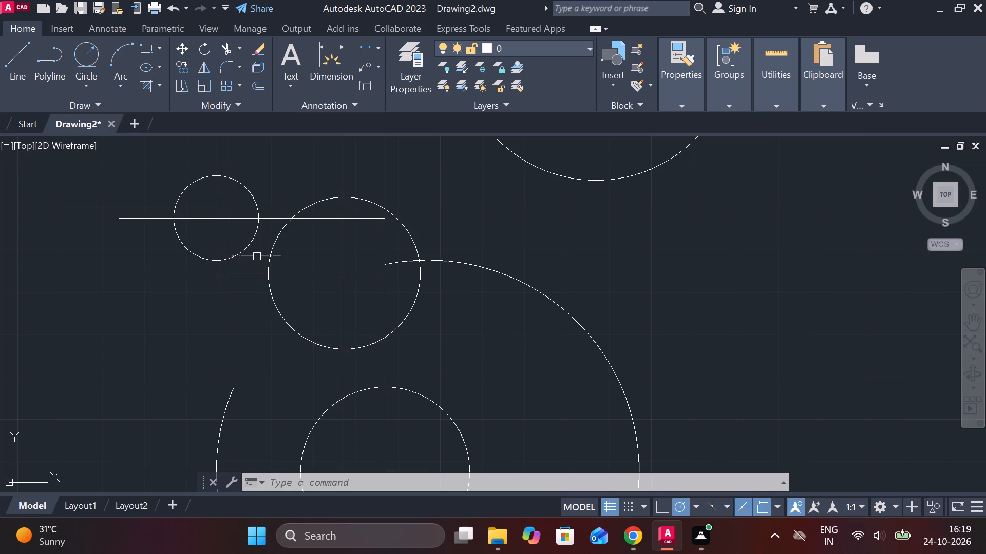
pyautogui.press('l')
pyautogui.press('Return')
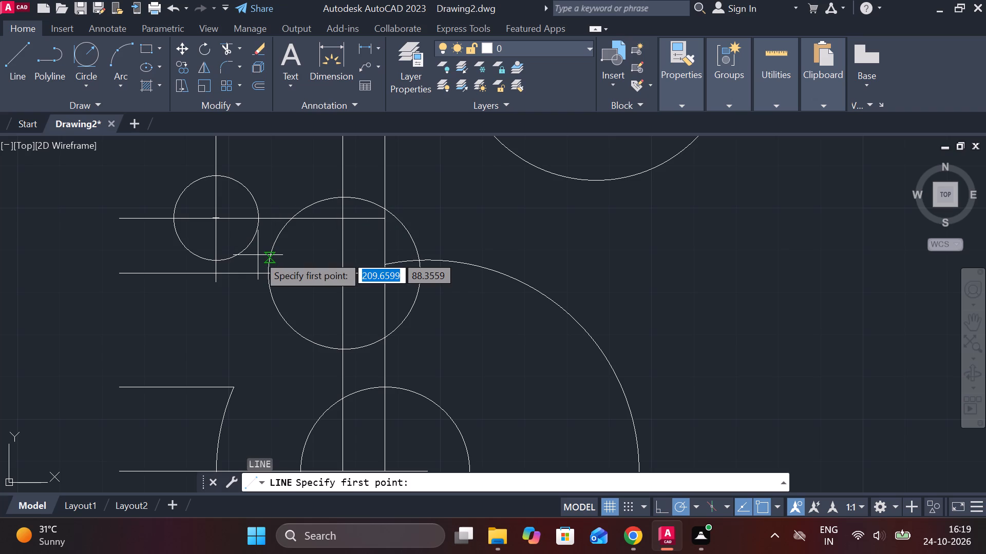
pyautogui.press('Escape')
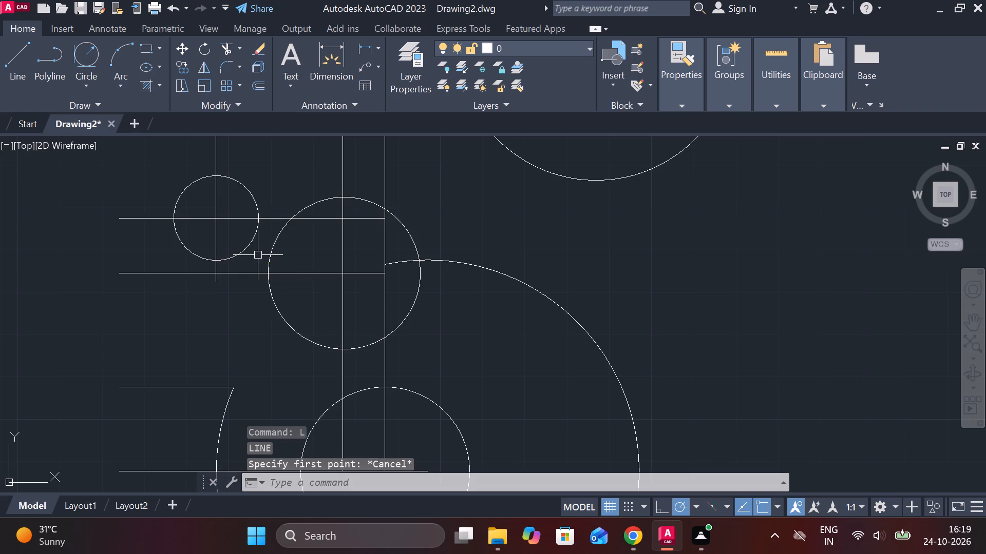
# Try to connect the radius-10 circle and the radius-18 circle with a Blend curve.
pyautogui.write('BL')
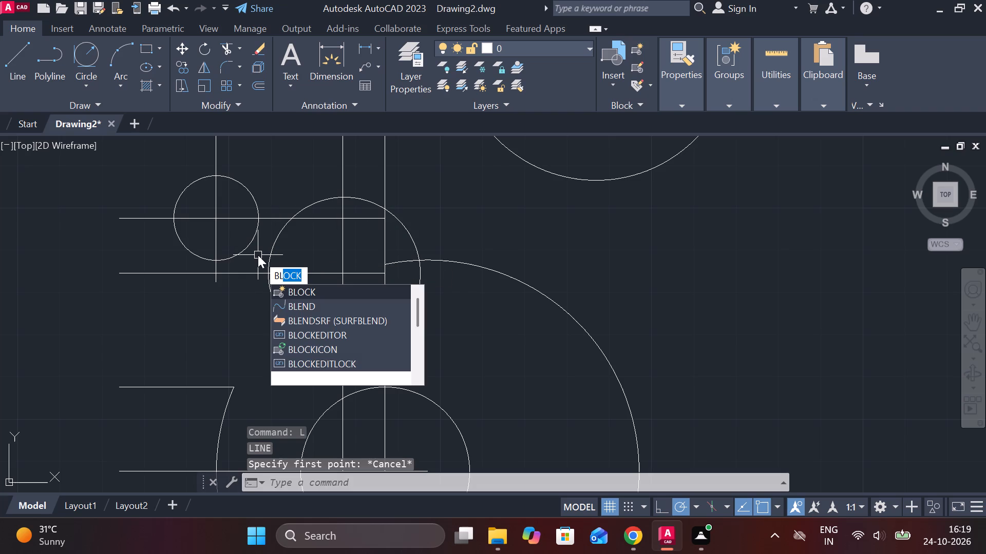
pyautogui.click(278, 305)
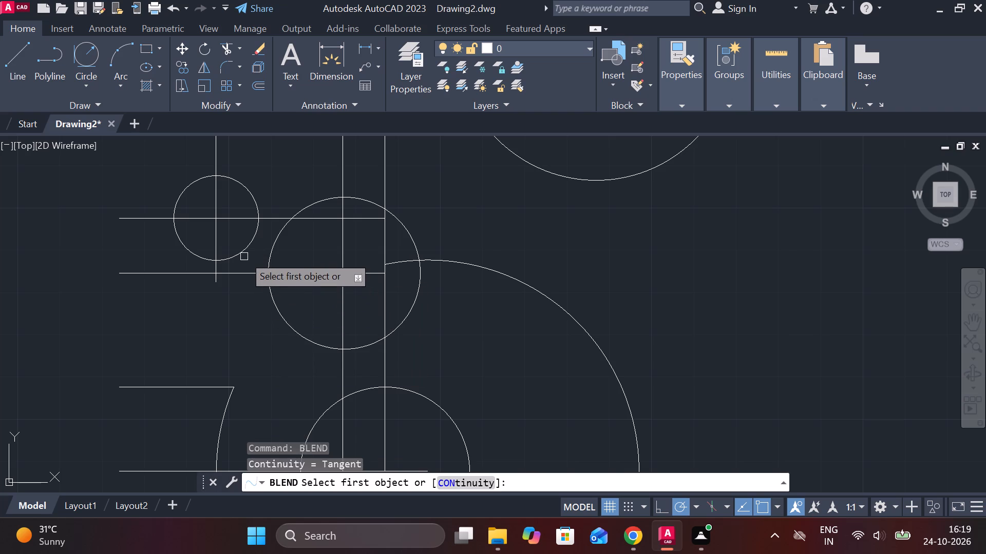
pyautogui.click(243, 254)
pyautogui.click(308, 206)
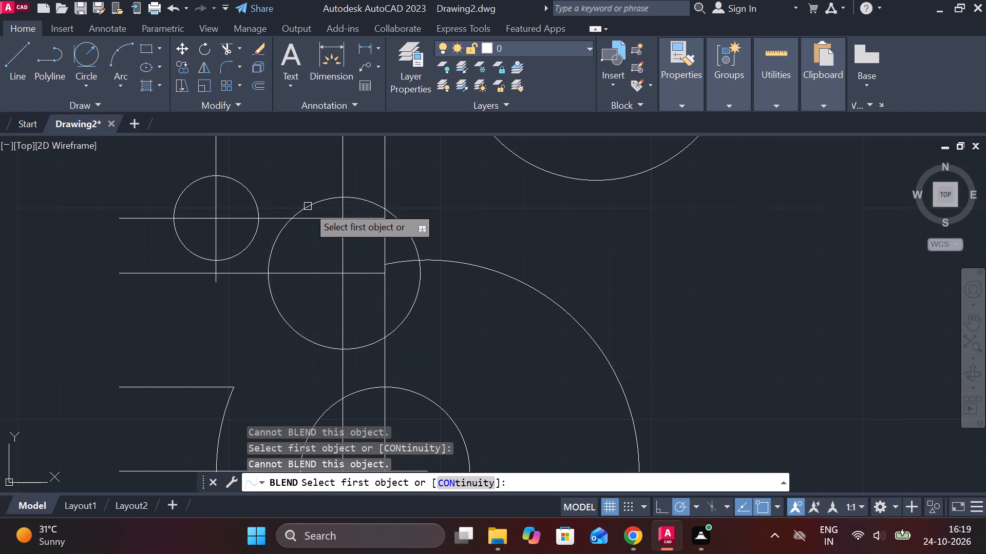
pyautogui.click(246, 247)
# Draw a radius-135 circle tangent to the upper-right circle's lower-left side and to the large lower arc.
pyautogui.scroll(-2, 422, 251)
pyautogui.scroll(2, 446, 288)
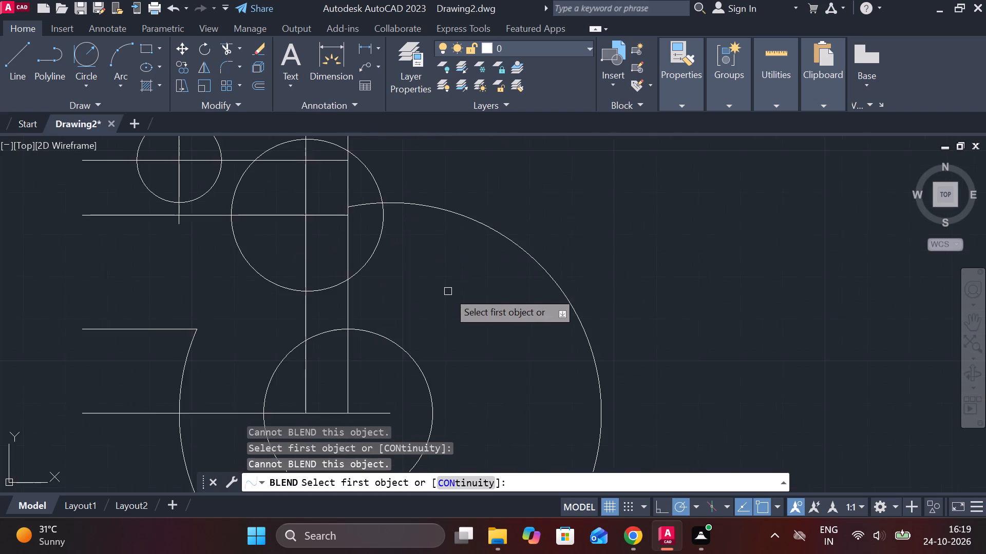
pyautogui.moveTo(411, 292); pyautogui.dragTo(324, 256, button='middle')
pyautogui.scroll(-1, 325, 250)
pyautogui.scroll(-2, 367, 294)
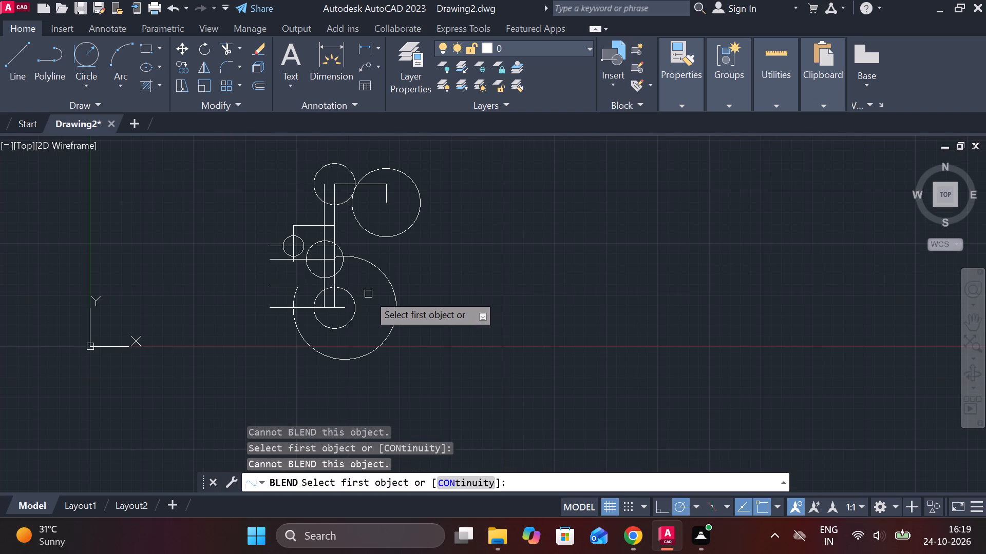
pyautogui.scroll(2, 418, 309)
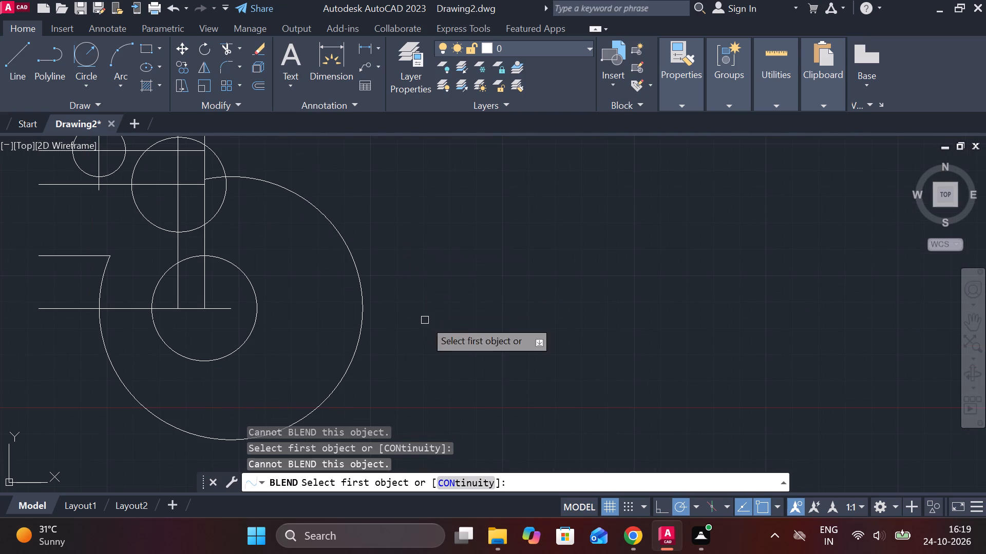
pyautogui.scroll(-1, 390, 260)
pyautogui.moveTo(293, 256); pyautogui.dragTo(326, 301, button='middle')
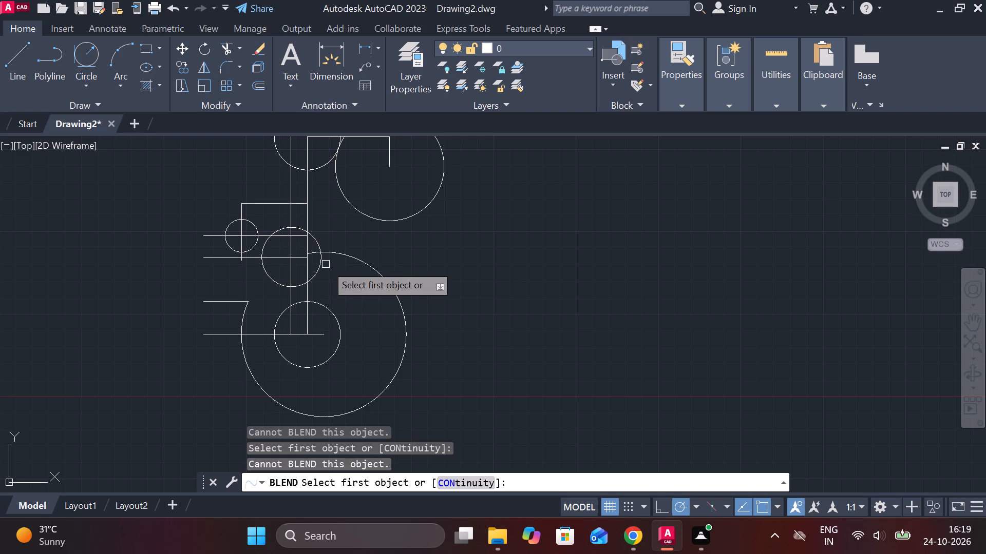
pyautogui.scroll(3, 275, 242)
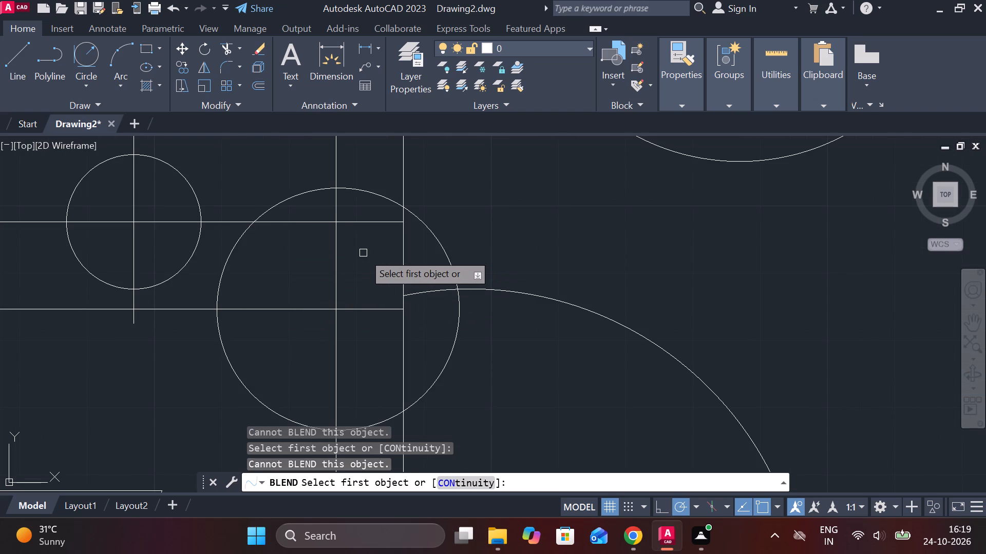
pyautogui.scroll(-2, 363, 253)
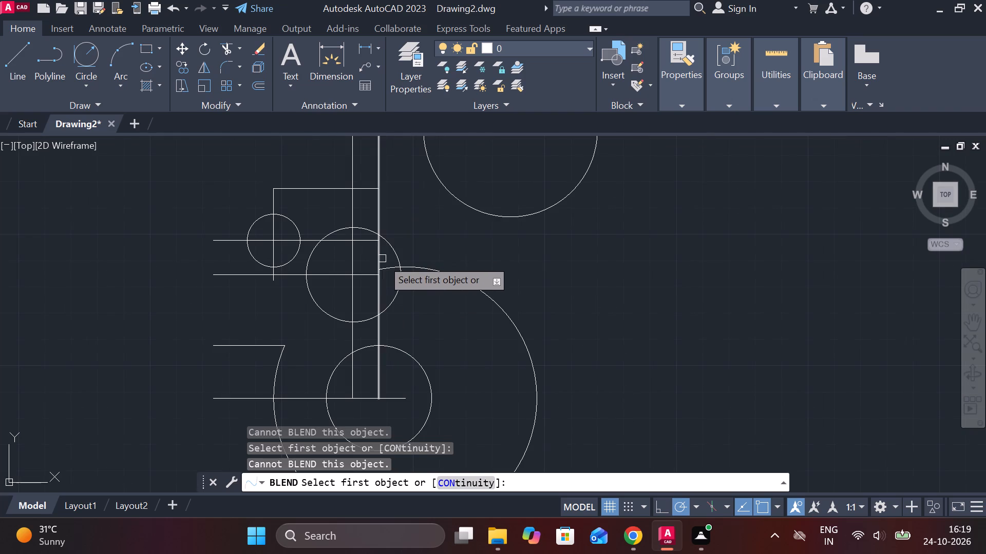
pyautogui.scroll(-1, 383, 228)
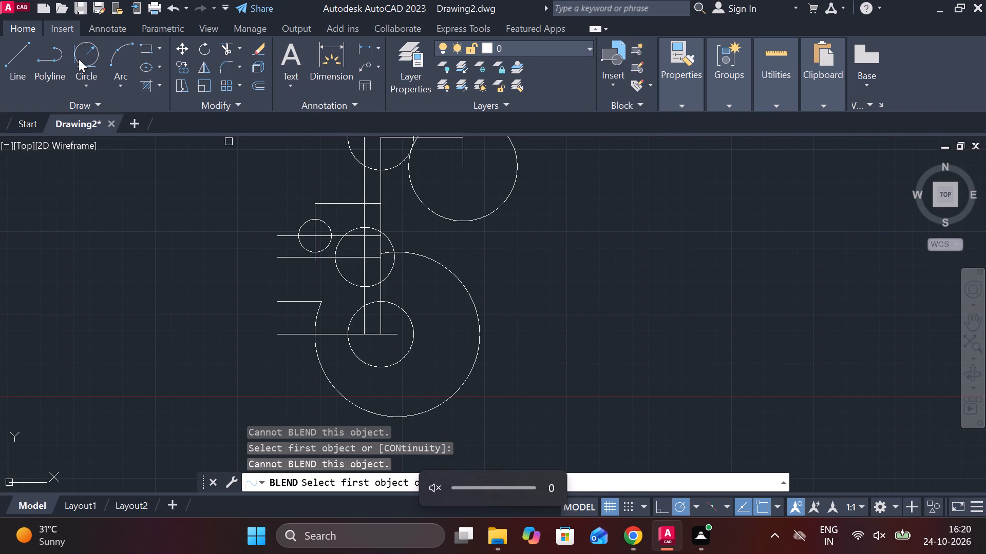
pyautogui.click(79, 59)
pyautogui.click(429, 215)
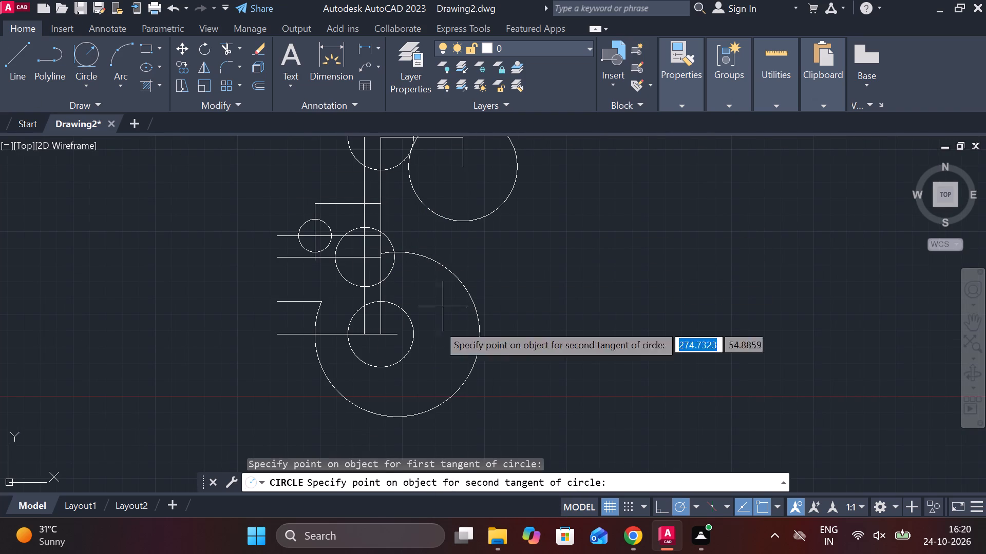
pyautogui.click(404, 414)
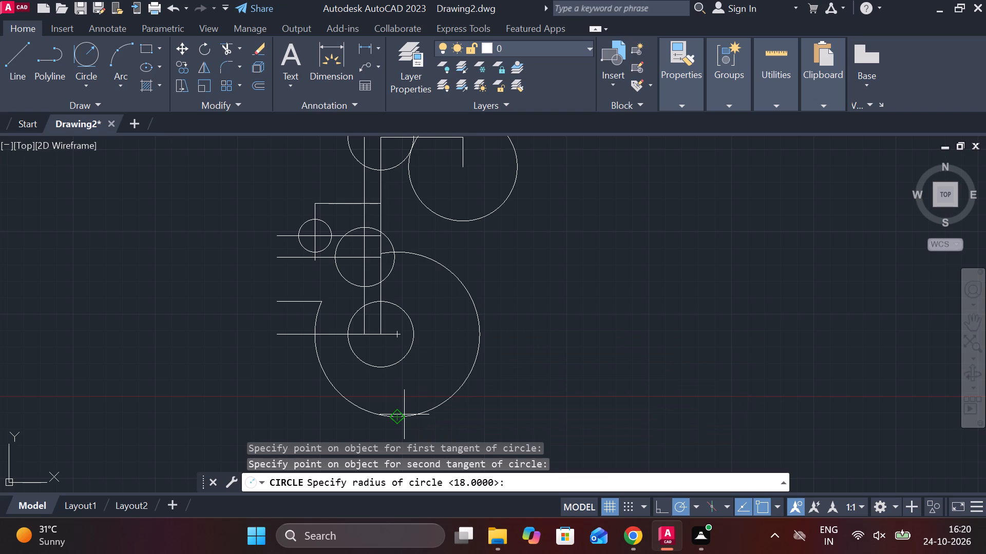
pyautogui.press('1')
pyautogui.write('35')
pyautogui.press('Return')
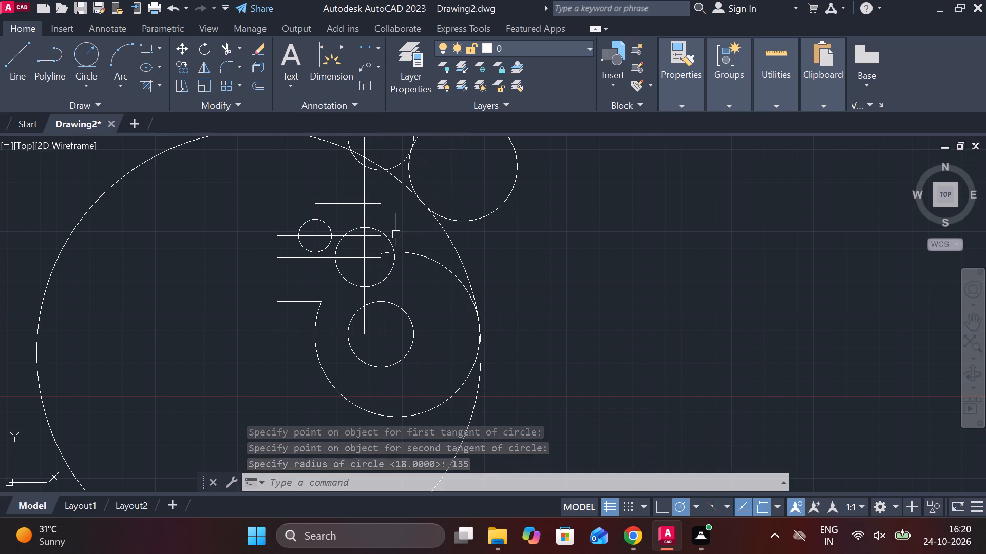
# Trim the radius-135 circle, large lower arc and upper-right circle to leave one flowing curve along the profile's right side.
pyautogui.middleClick(572, 270)
pyautogui.write('TR')
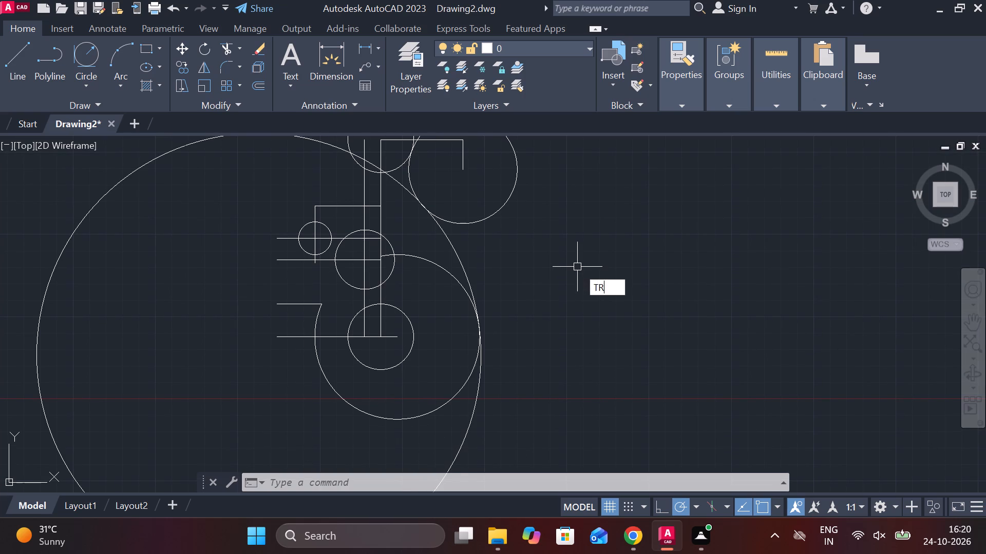
pyautogui.press('space')
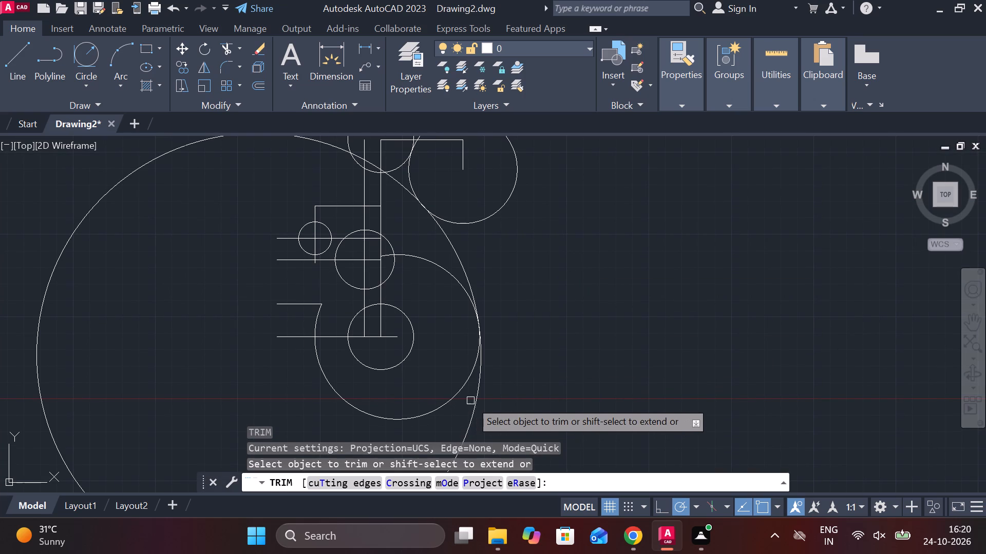
pyautogui.click(474, 397)
pyautogui.click(439, 269)
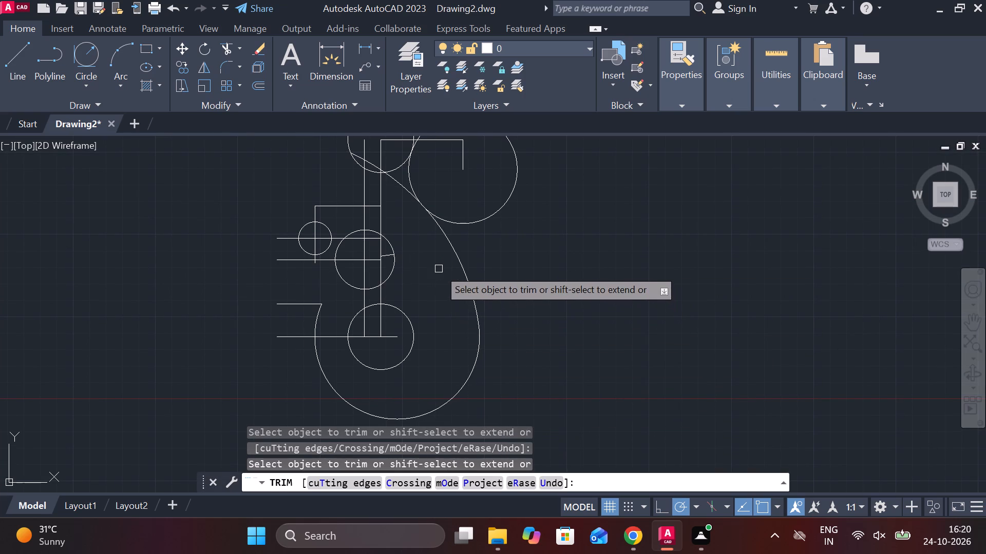
pyautogui.moveTo(434, 273); pyautogui.dragTo(432, 317, button='middle')
pyautogui.click(393, 230)
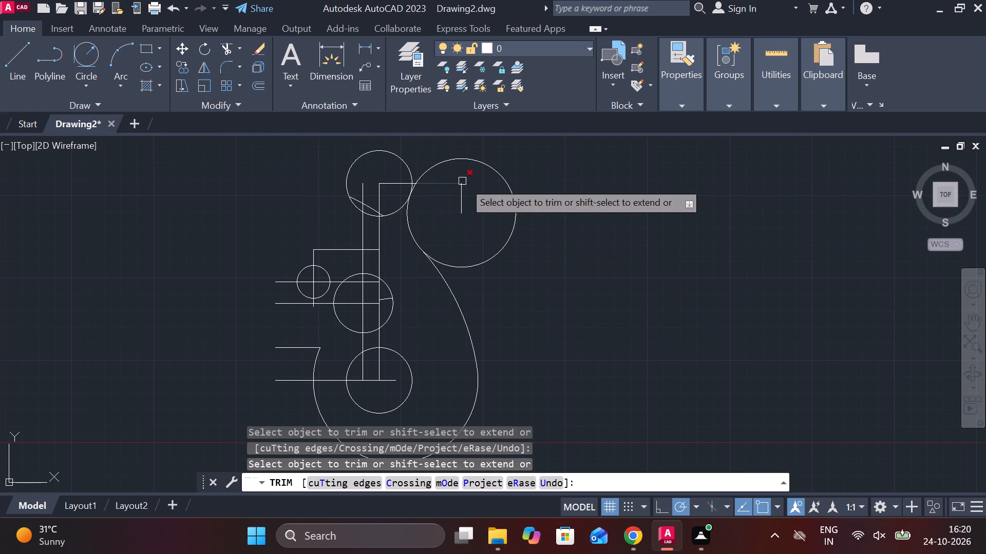
pyautogui.click(510, 182)
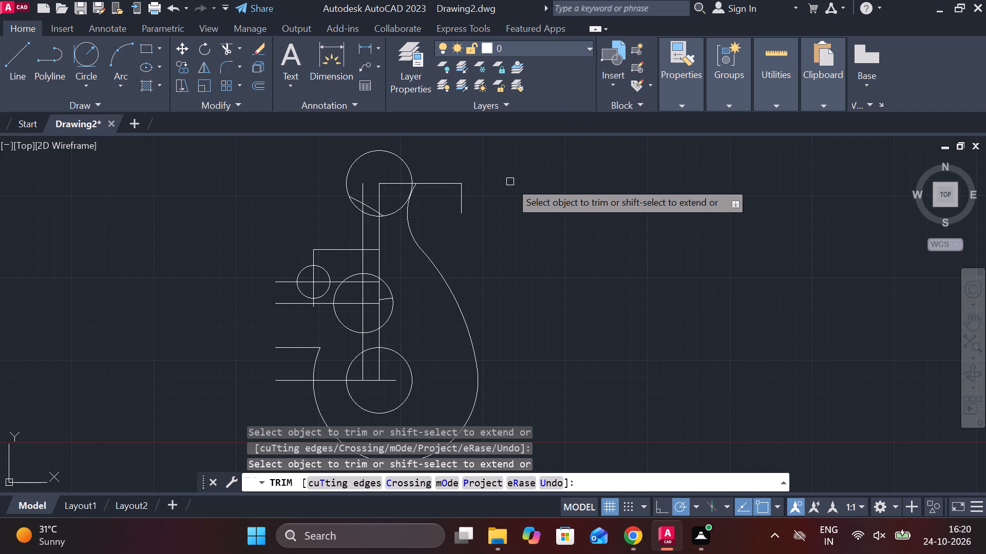
# Examine the trimmed profile, from the upper circle down to the open end of the large lower arc.
pyautogui.moveTo(510, 289); pyautogui.dragTo(473, 287, button='middle')
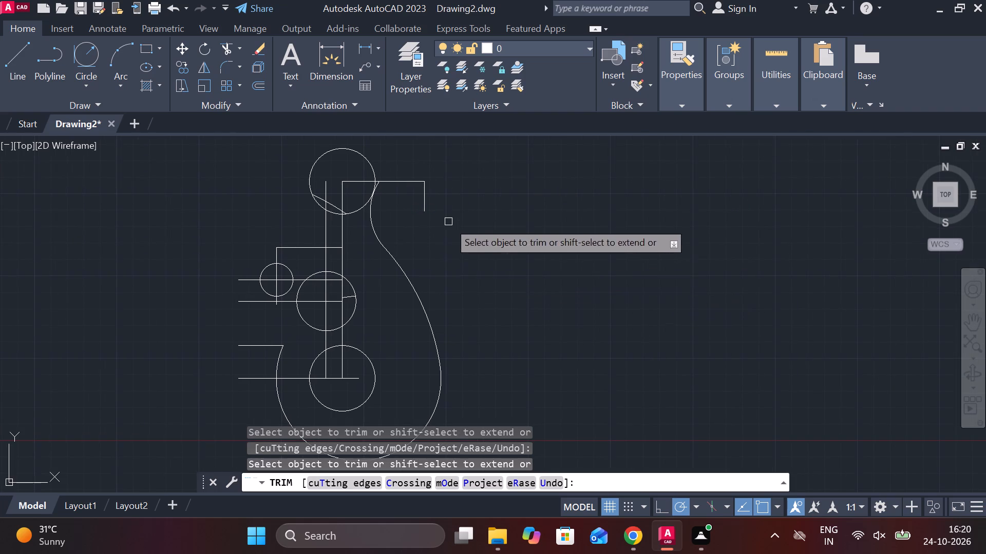
pyautogui.scroll(3, 373, 170)
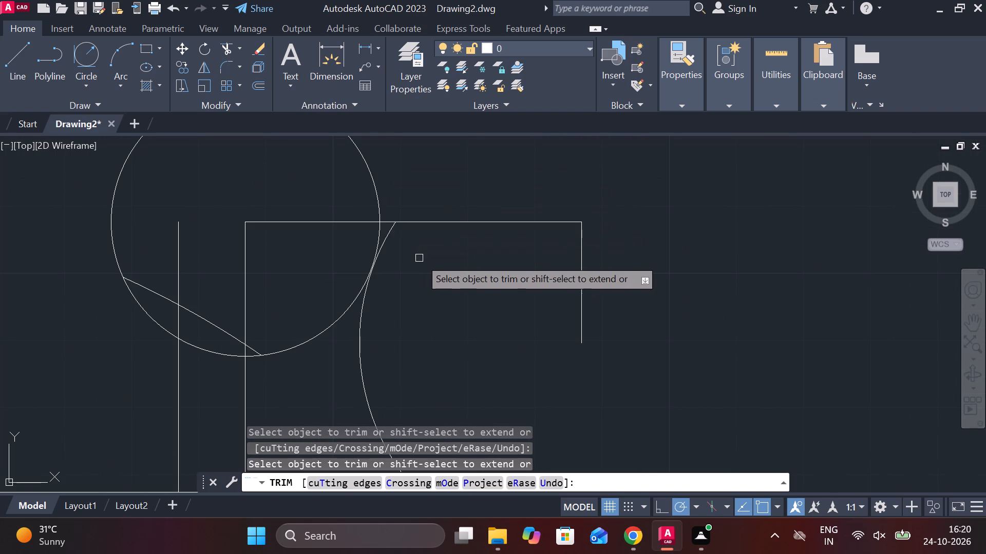
pyautogui.scroll(-2, 420, 258)
pyautogui.scroll(-2, 496, 286)
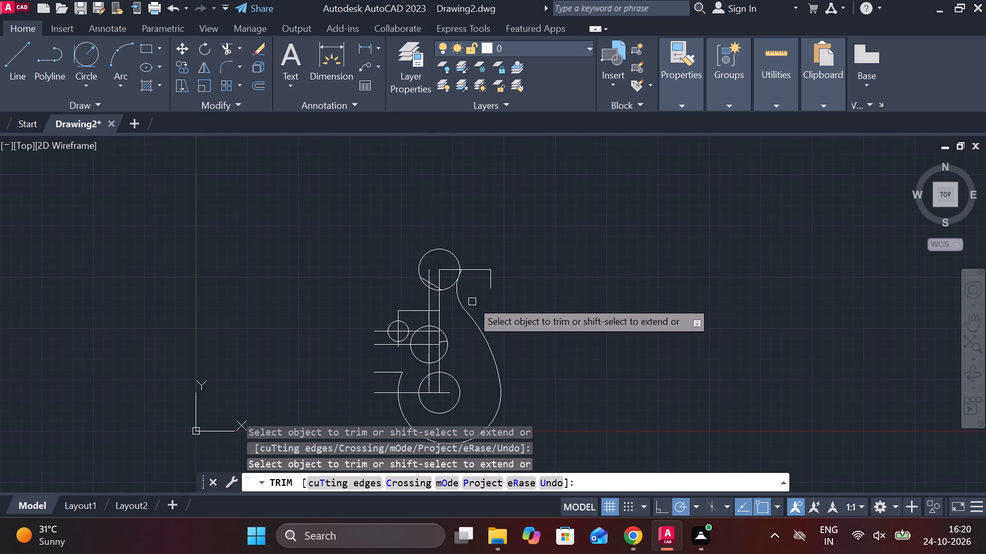
pyautogui.scroll(3, 471, 300)
pyautogui.scroll(-2, 496, 304)
pyautogui.moveTo(539, 334); pyautogui.dragTo(476, 236, button='middle')
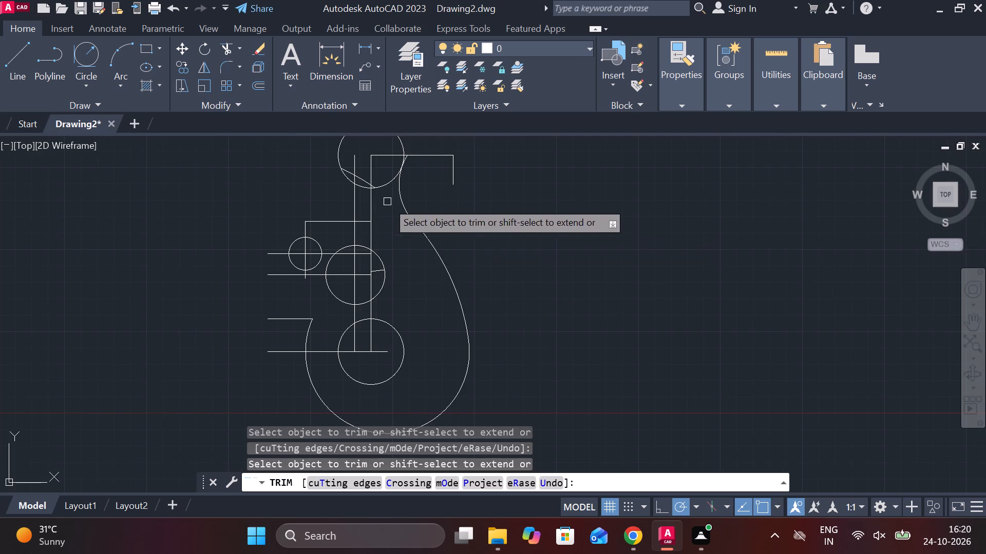
pyautogui.moveTo(598, 278); pyautogui.dragTo(533, 280, button='middle')
pyautogui.moveTo(496, 314); pyautogui.dragTo(496, 269, button='middle')
pyautogui.scroll(2, 136, 300)
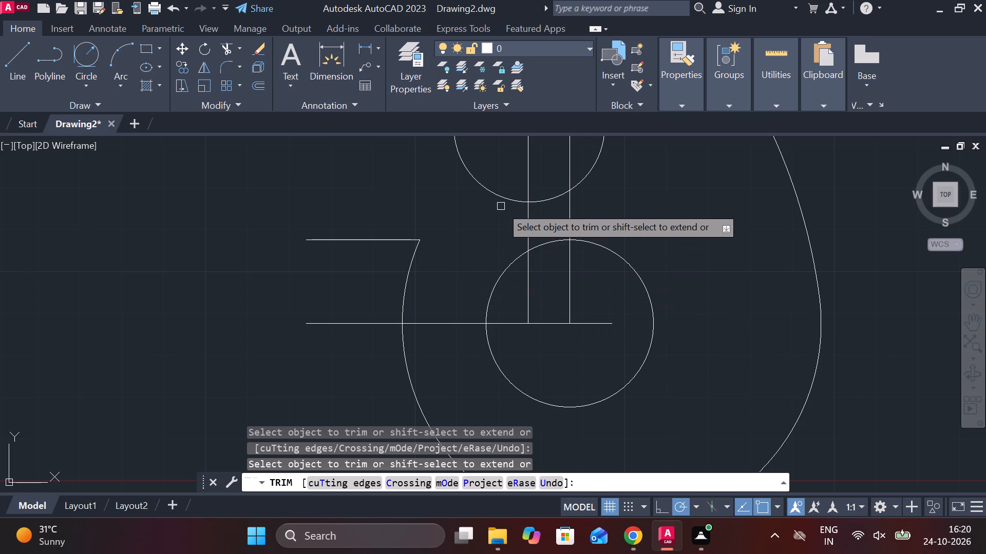
pyautogui.scroll(-2, 538, 229)
pyautogui.scroll(2, 486, 242)
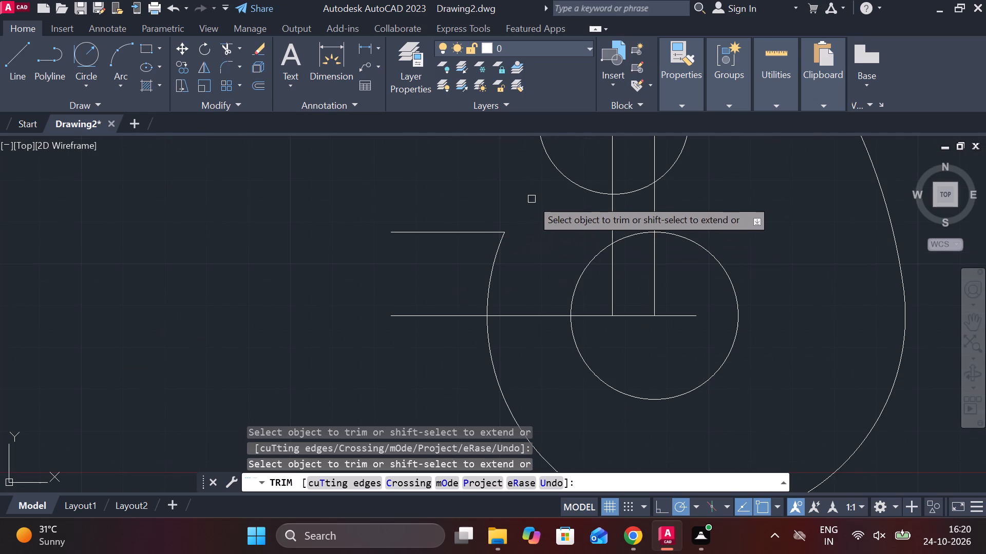
pyautogui.scroll(-1, 548, 236)
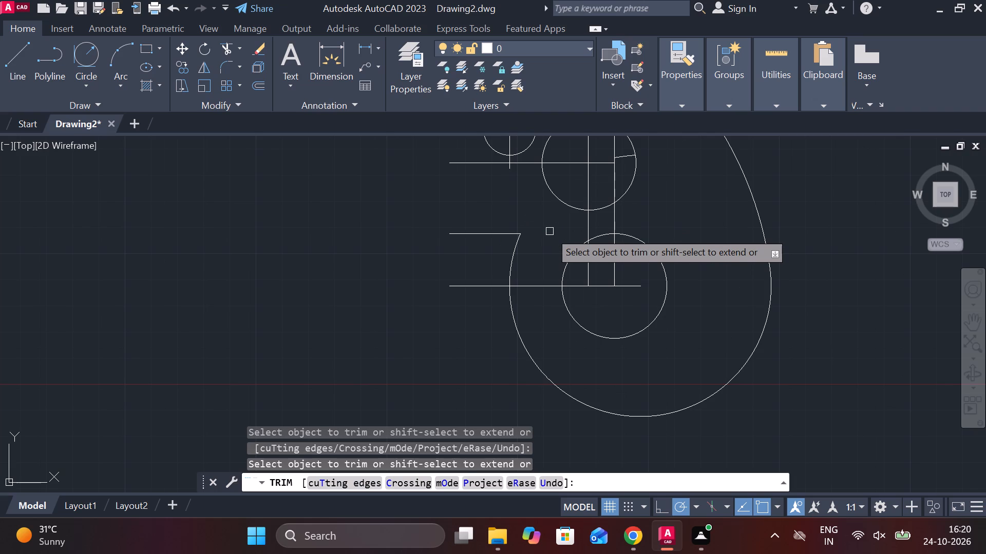
pyautogui.press('Escape')
# Offset the horizontal line through the lower circle's centre upward by 20.
pyautogui.press('o')
pyautogui.press('Return')
pyautogui.press('Return')
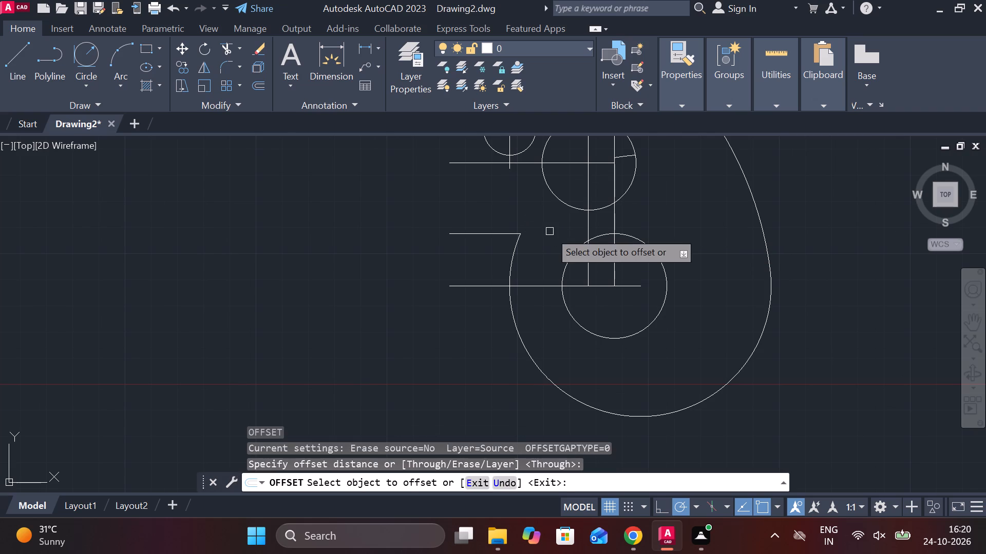
pyautogui.click(525, 288)
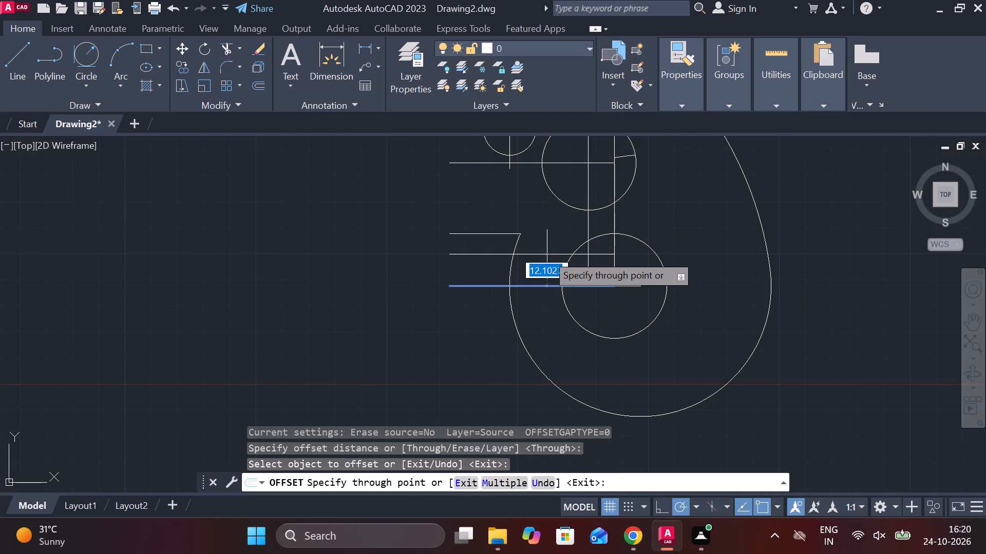
pyautogui.write('20')
pyautogui.press('Return')
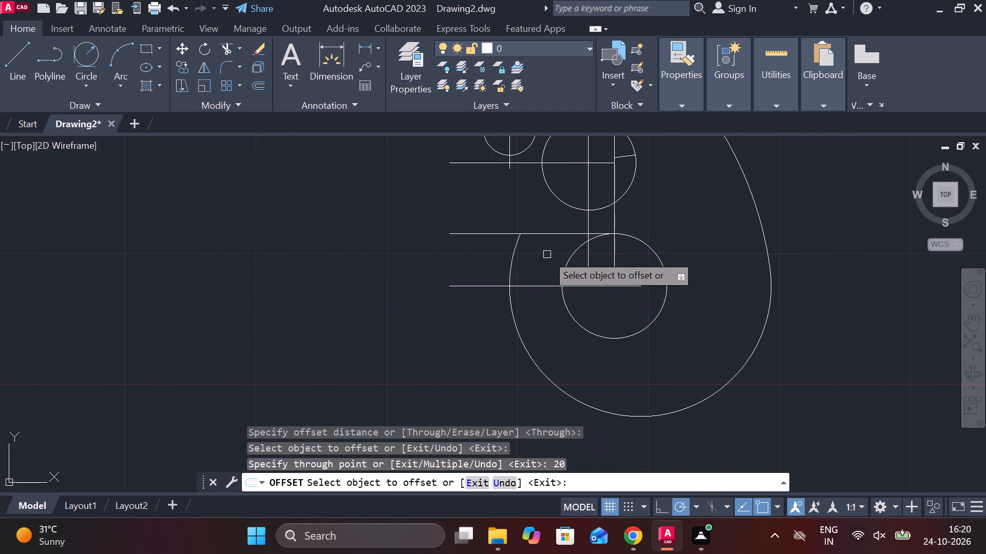
pyautogui.moveTo(488, 282); pyautogui.dragTo(469, 294, button='middle')
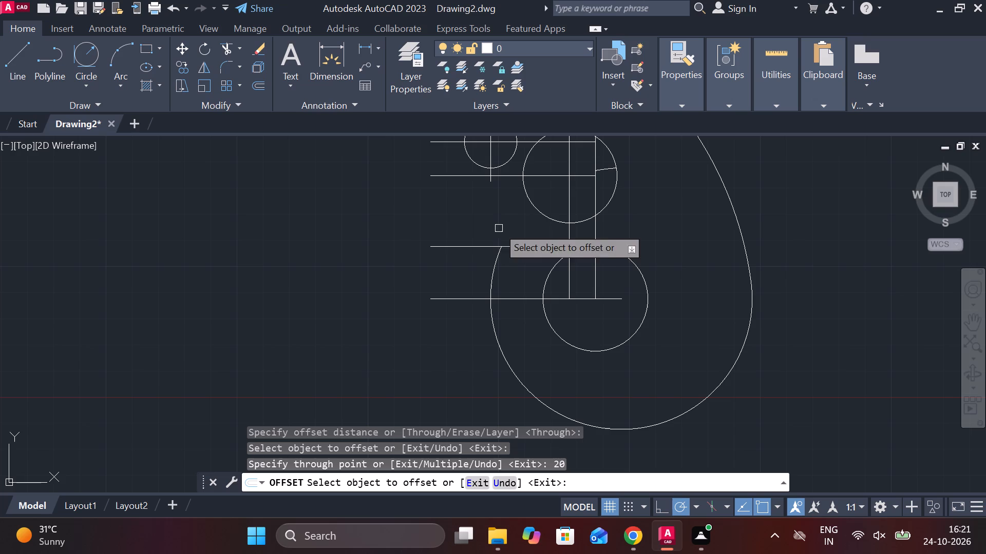
pyautogui.press('Escape')
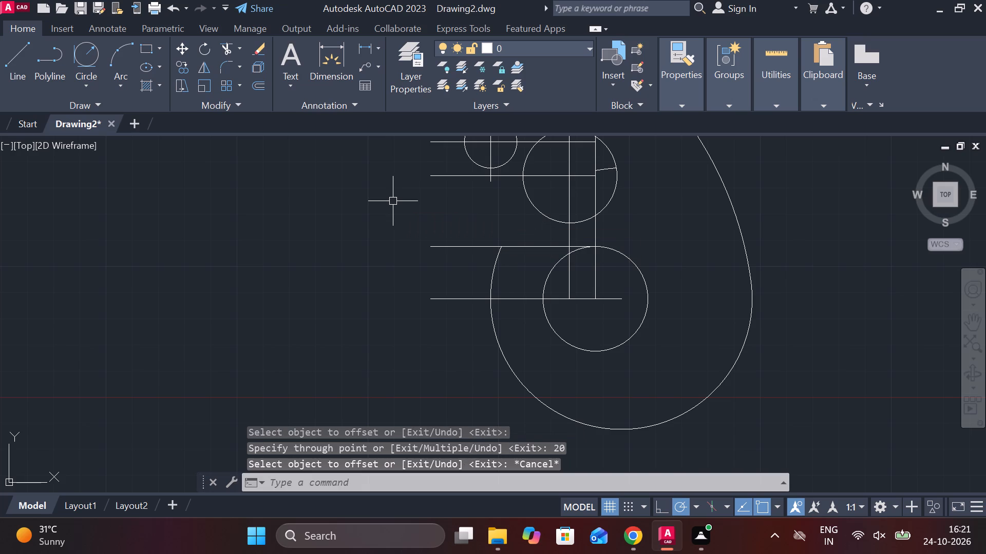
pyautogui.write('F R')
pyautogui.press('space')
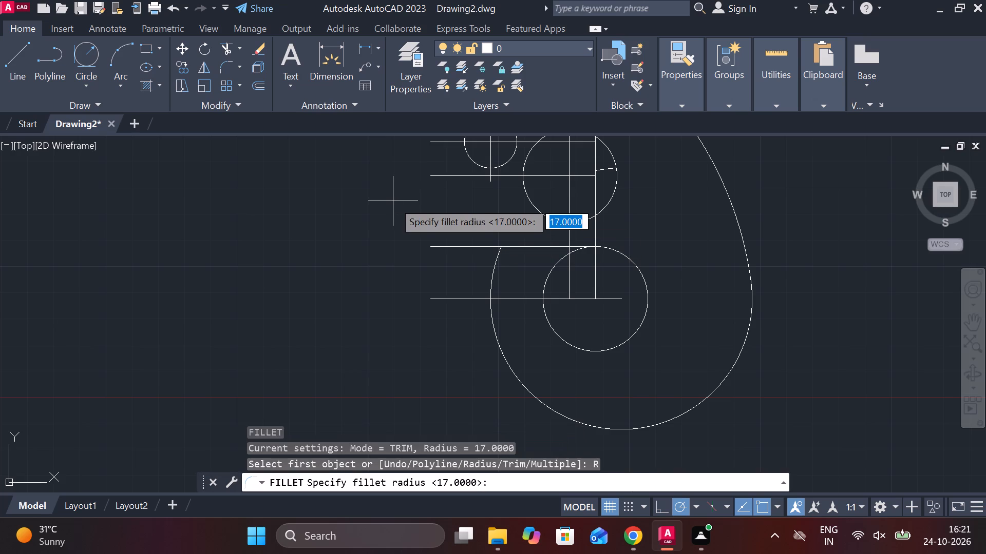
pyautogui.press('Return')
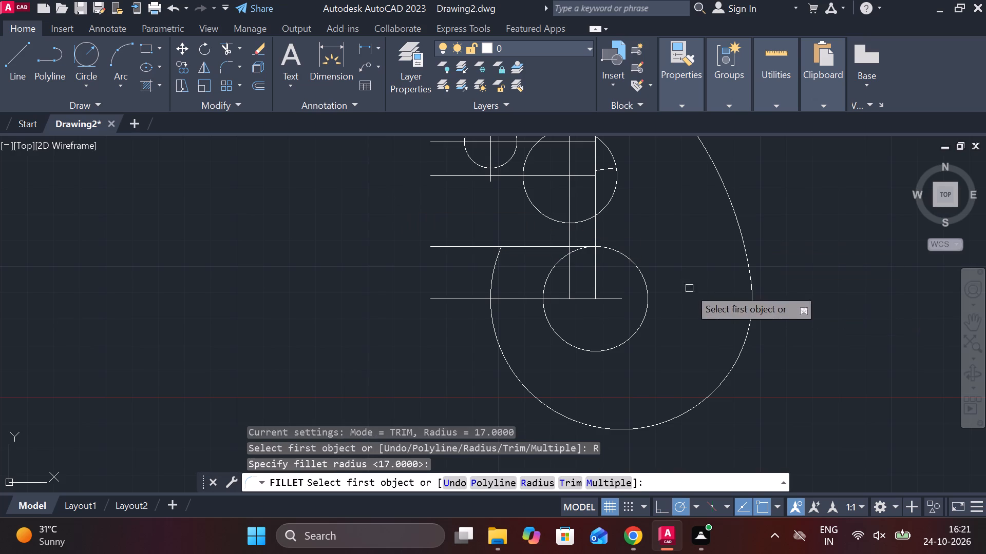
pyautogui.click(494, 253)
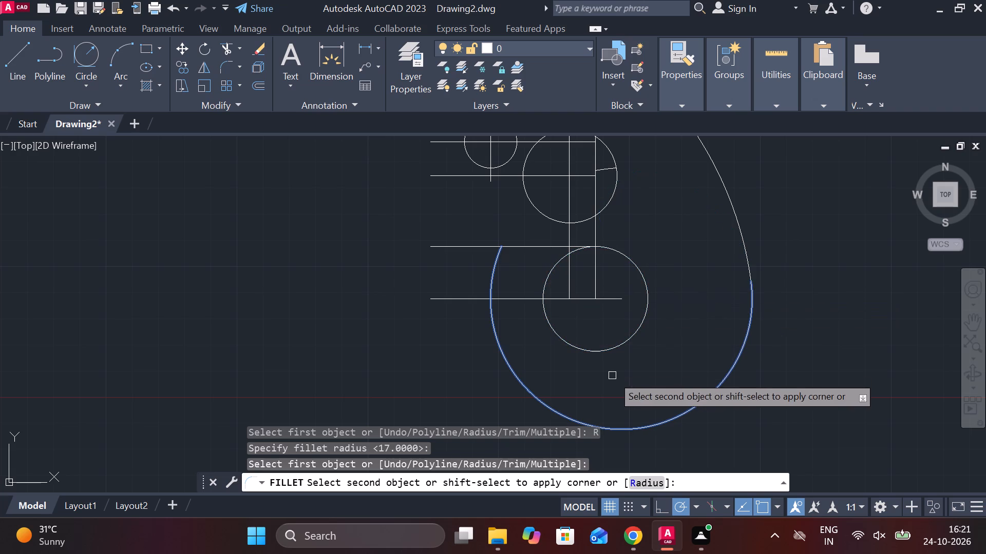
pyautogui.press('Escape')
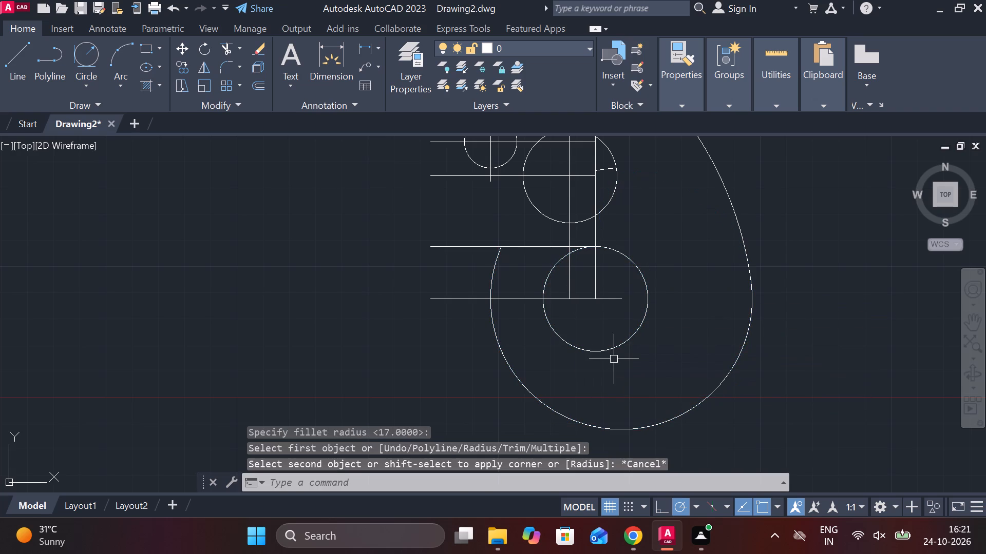
# Trim the two lower horizontal lines outside the large arc, and the centre-line piece between the lower circle's left edge and the first vertical line.
pyautogui.write('TR')
pyautogui.press('space')
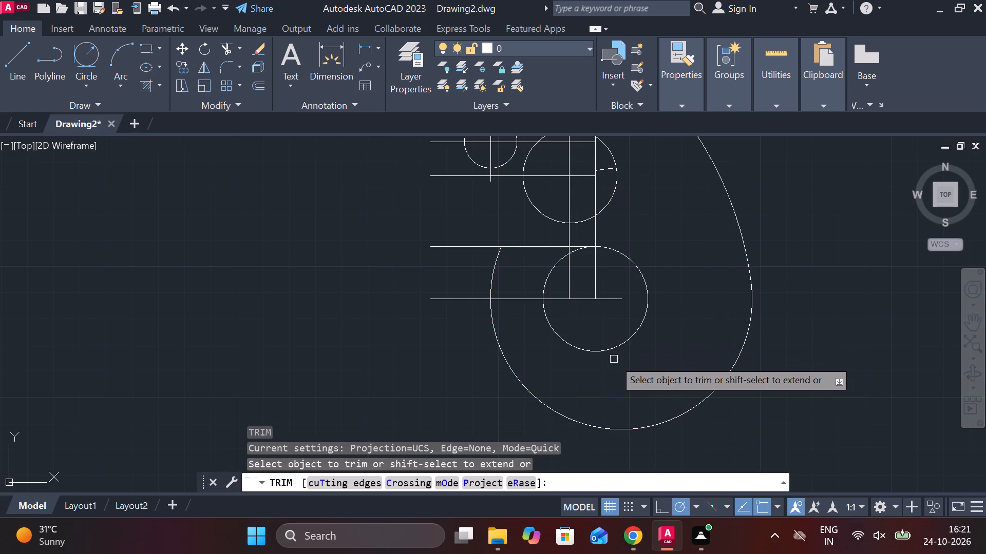
pyautogui.moveTo(458, 234); pyautogui.dragTo(463, 341)
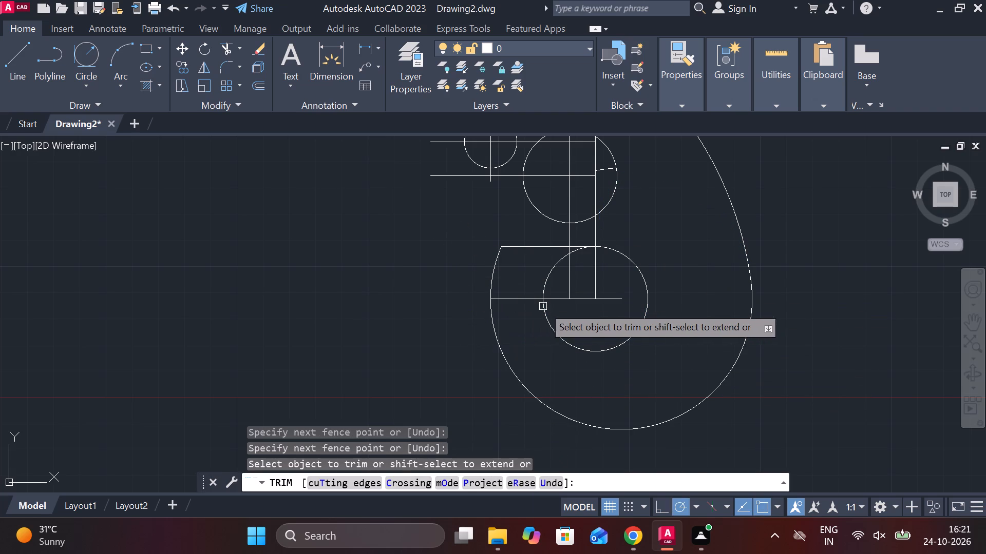
pyautogui.click(561, 296)
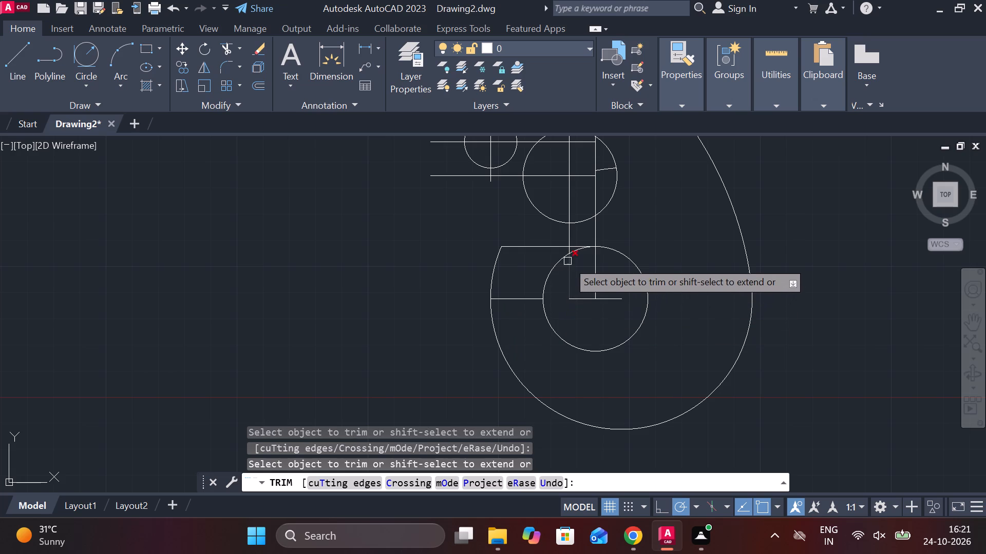
pyautogui.scroll(3, 576, 236)
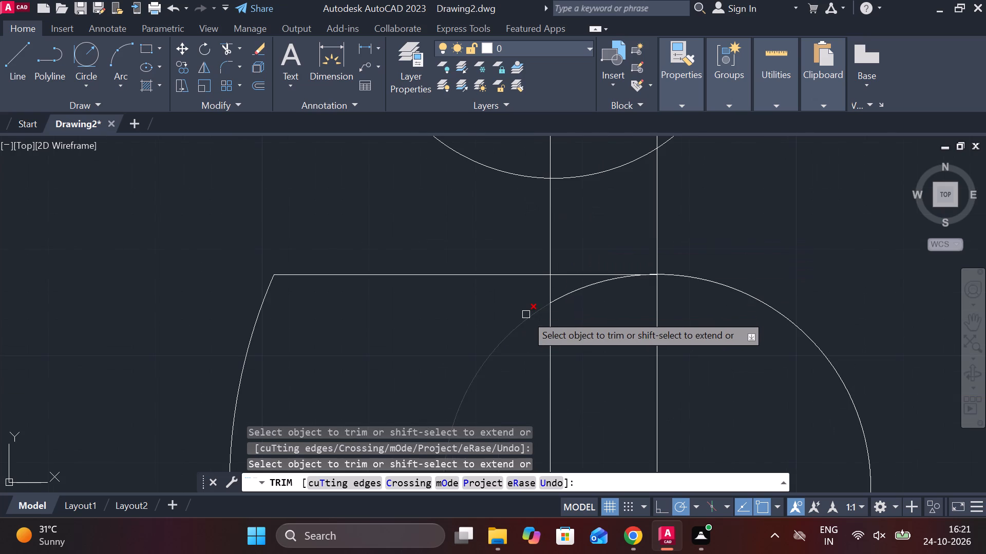
pyautogui.scroll(-2, 526, 314)
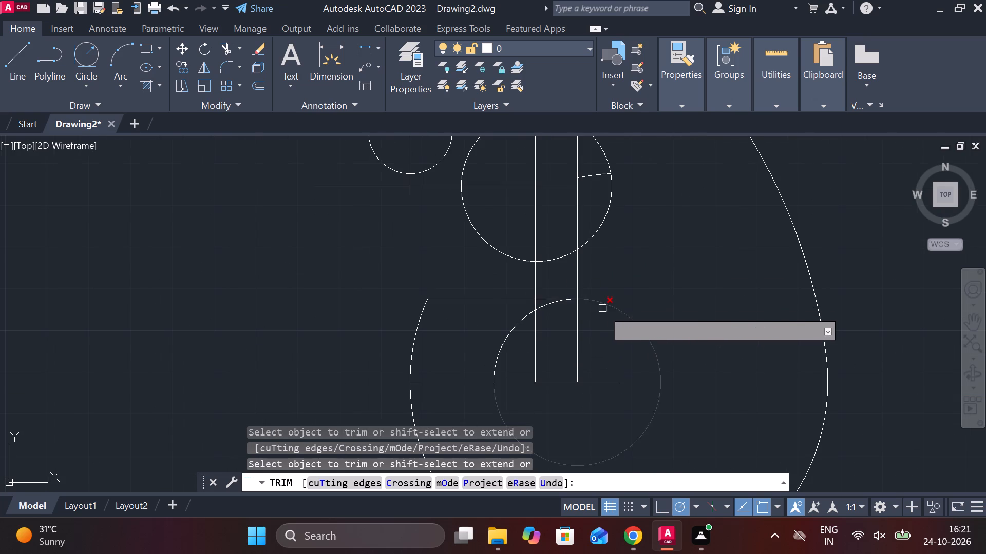
pyautogui.scroll(-1, 602, 309)
pyautogui.scroll(2, 566, 299)
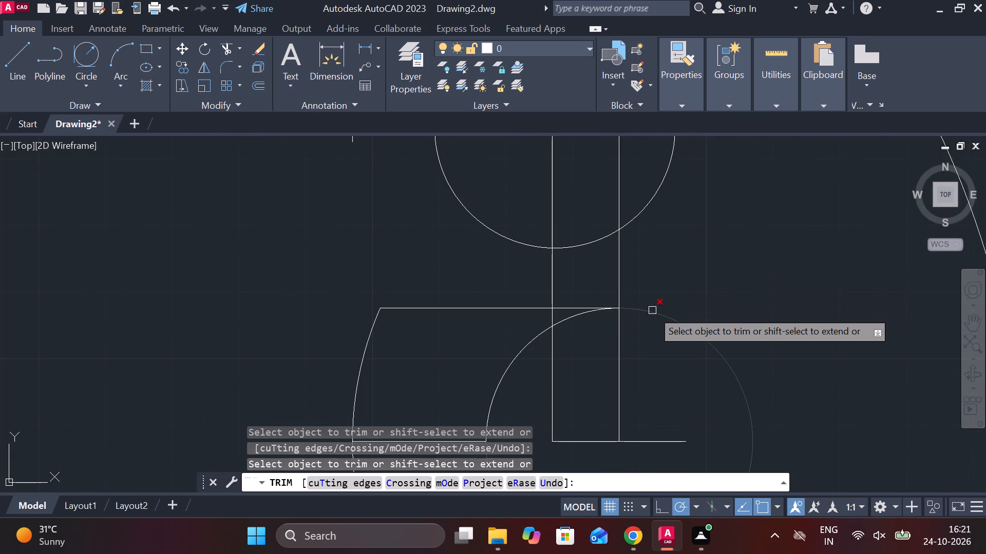
pyautogui.press('Escape')
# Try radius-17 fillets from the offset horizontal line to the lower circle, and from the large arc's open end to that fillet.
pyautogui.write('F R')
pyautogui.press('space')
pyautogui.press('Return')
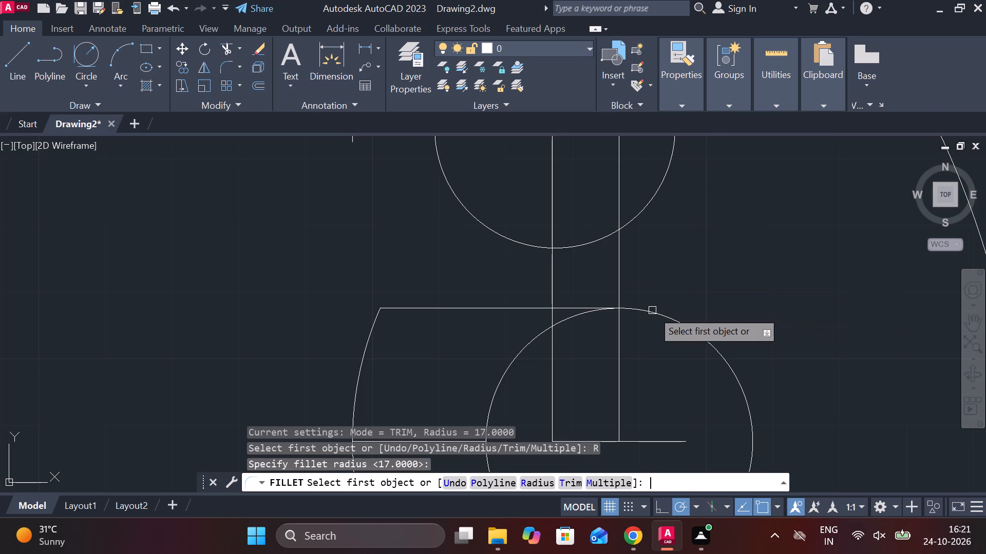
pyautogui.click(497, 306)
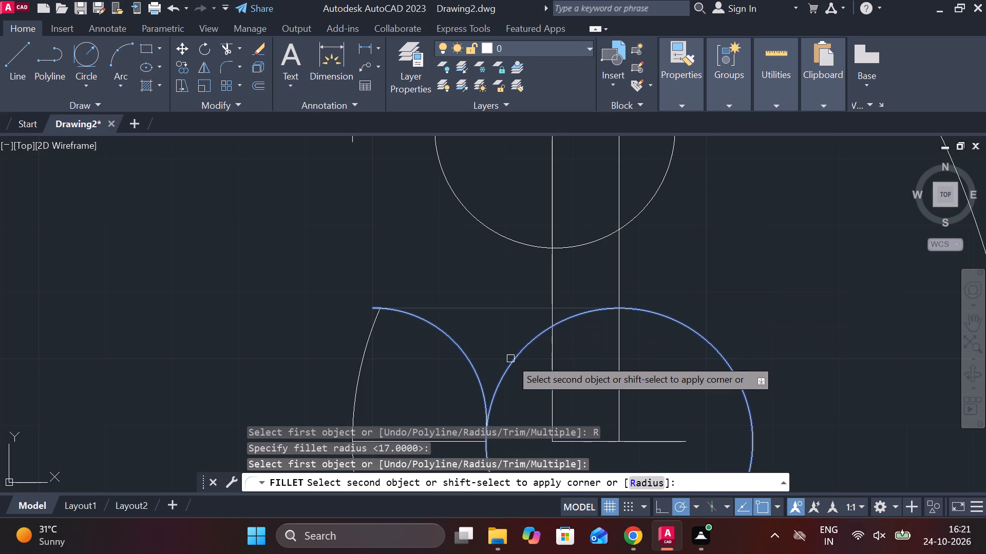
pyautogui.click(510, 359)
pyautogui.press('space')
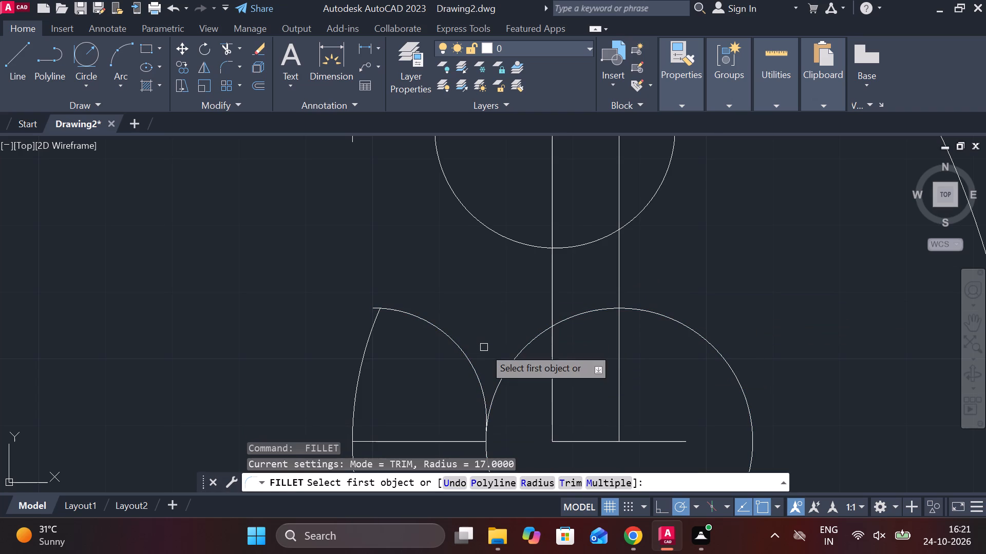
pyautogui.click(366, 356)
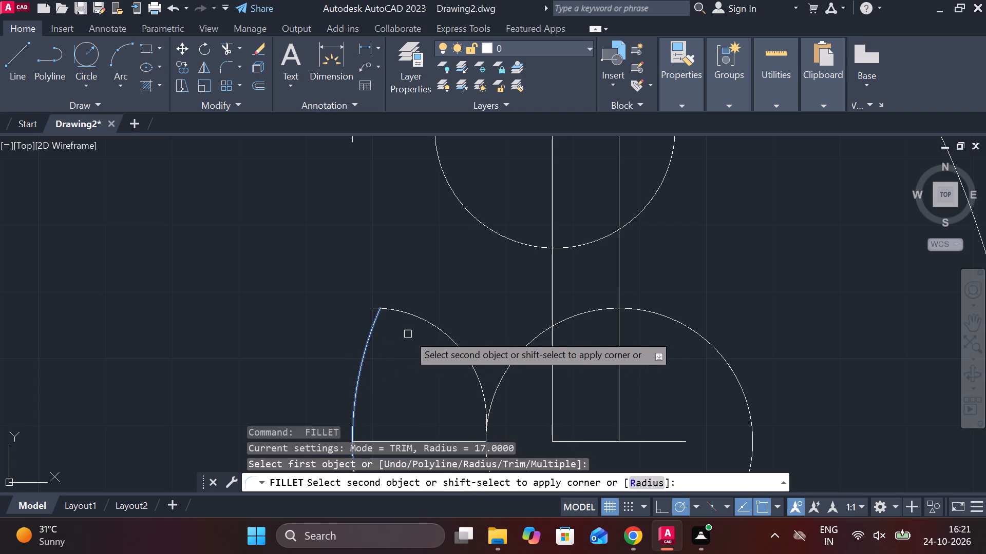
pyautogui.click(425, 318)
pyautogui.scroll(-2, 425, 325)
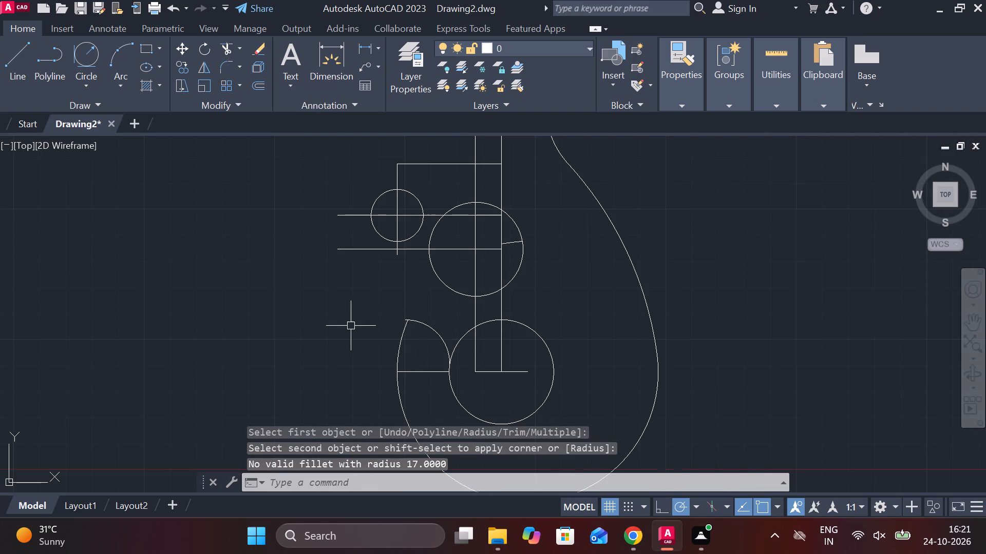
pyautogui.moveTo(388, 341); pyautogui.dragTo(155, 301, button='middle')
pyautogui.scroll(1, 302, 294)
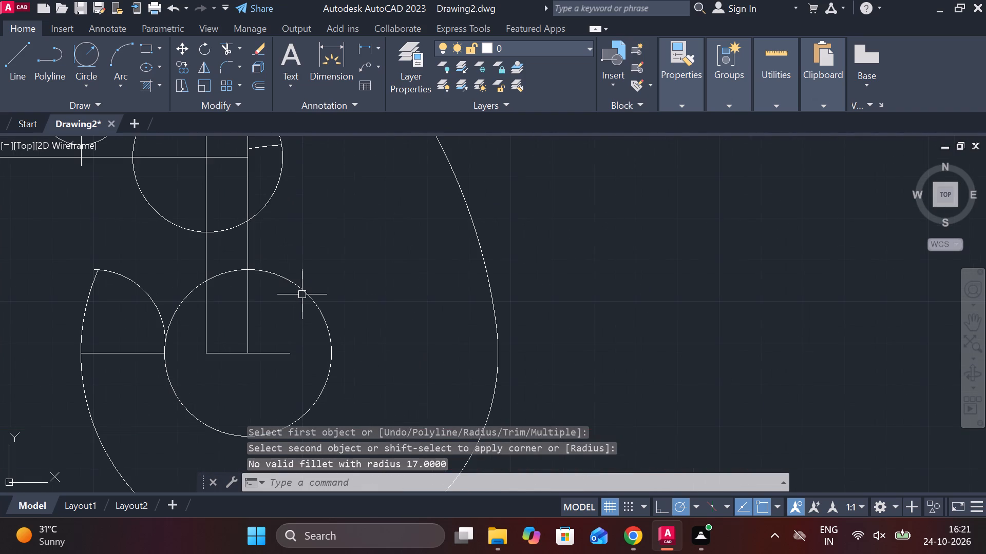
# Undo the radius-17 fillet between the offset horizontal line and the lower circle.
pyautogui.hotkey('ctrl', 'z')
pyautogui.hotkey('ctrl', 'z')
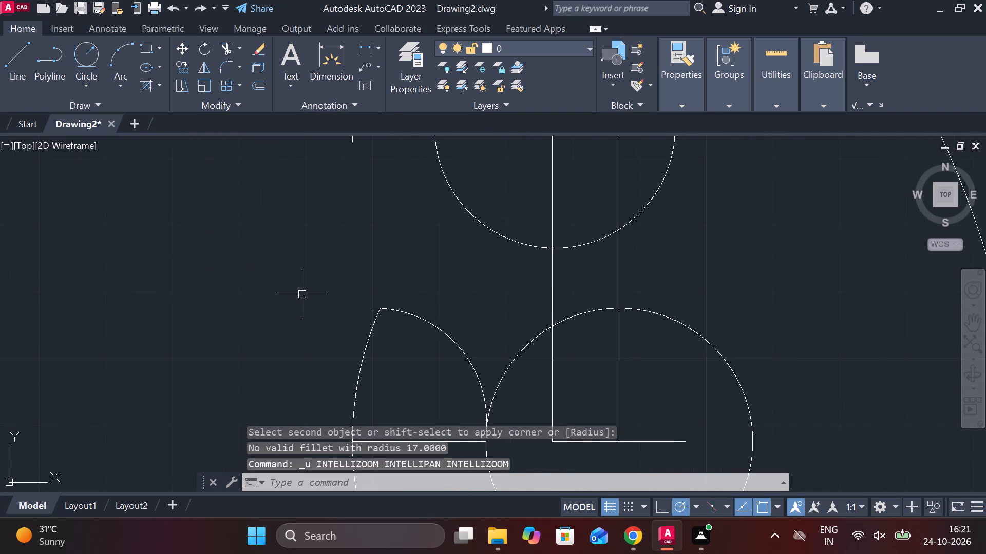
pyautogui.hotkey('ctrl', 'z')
# Trim away the offset horizontal line between the large arc's open end and the top of the lower circle.
pyautogui.scroll(-1, 416, 349)
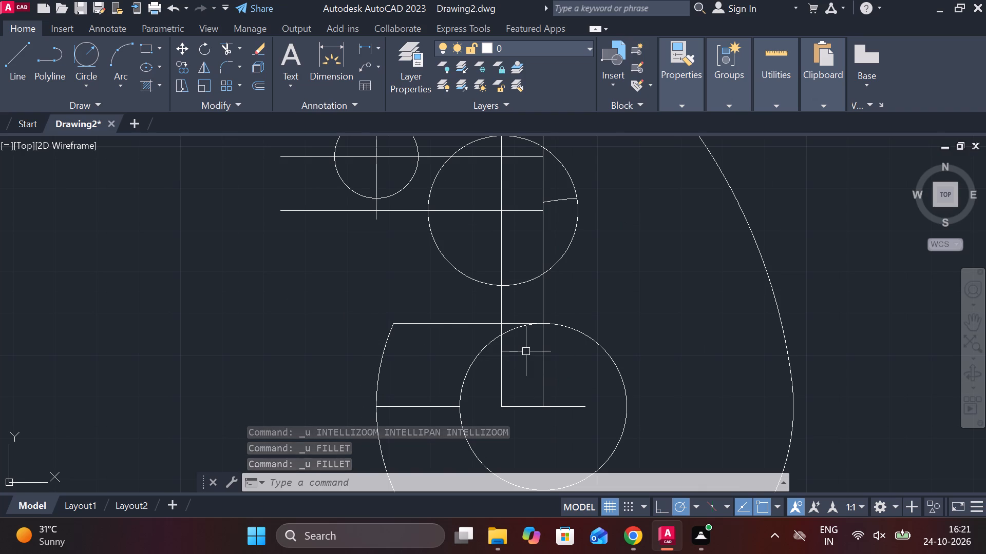
pyautogui.write('TRV')
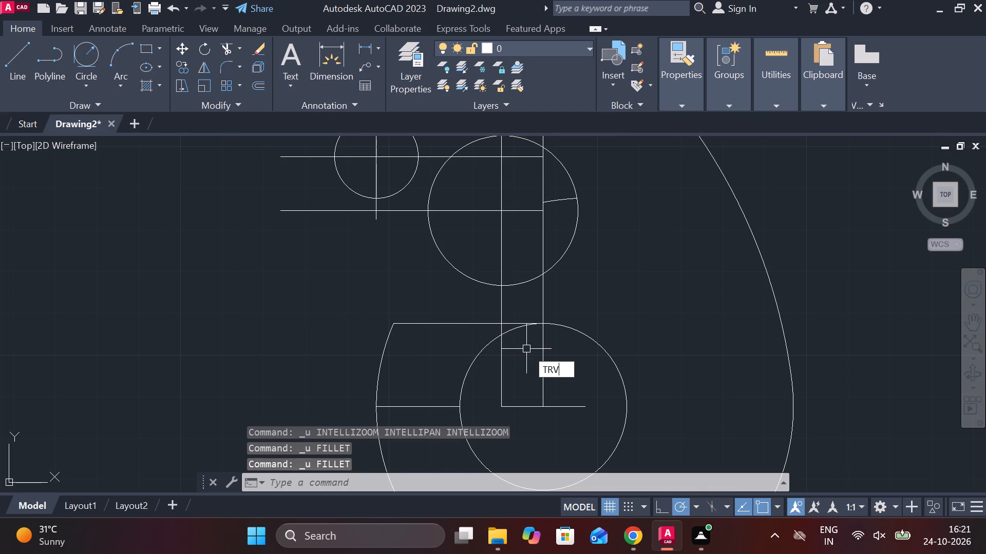
pyautogui.press('BackSpace')
pyautogui.press('Return')
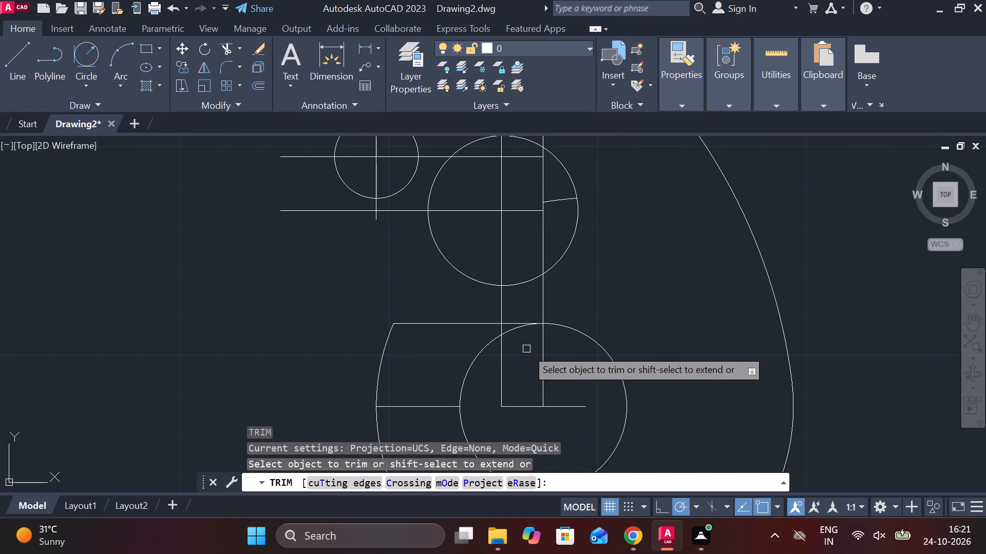
pyautogui.click(498, 324)
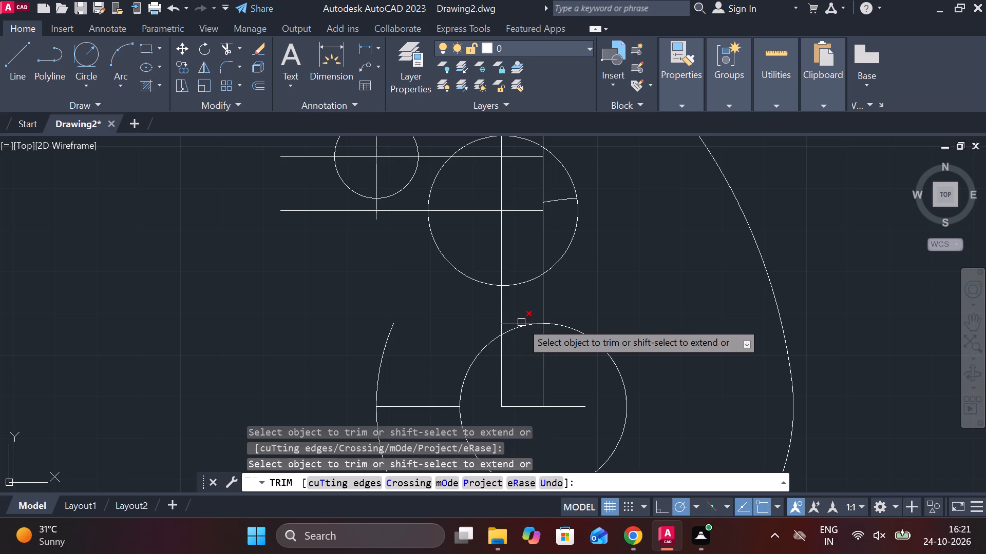
pyautogui.click(521, 320)
pyautogui.scroll(-1, 487, 349)
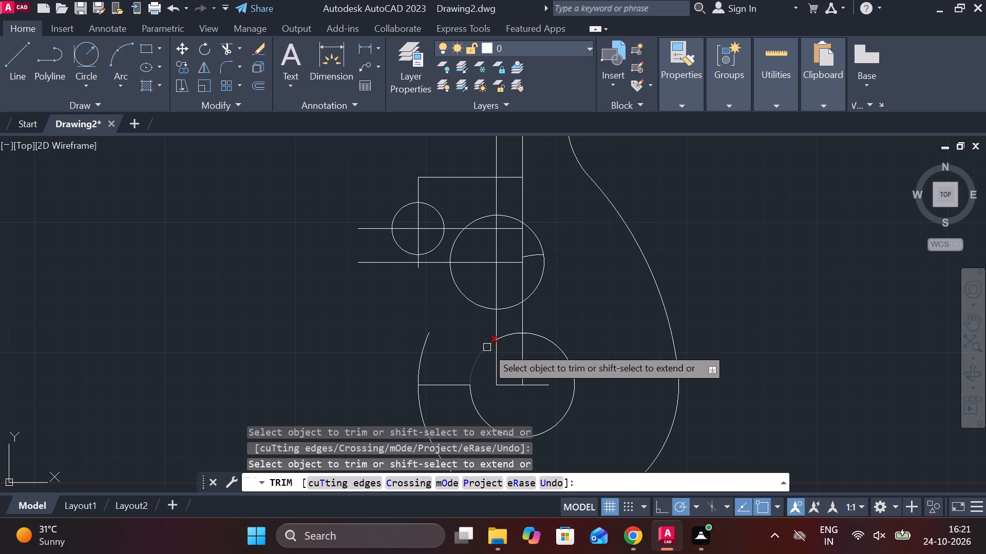
pyautogui.press('Escape')
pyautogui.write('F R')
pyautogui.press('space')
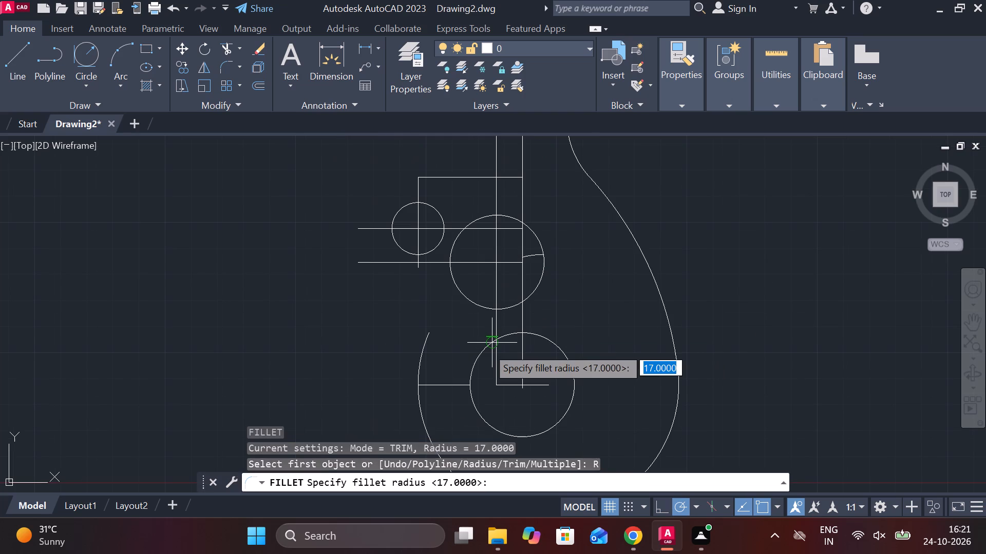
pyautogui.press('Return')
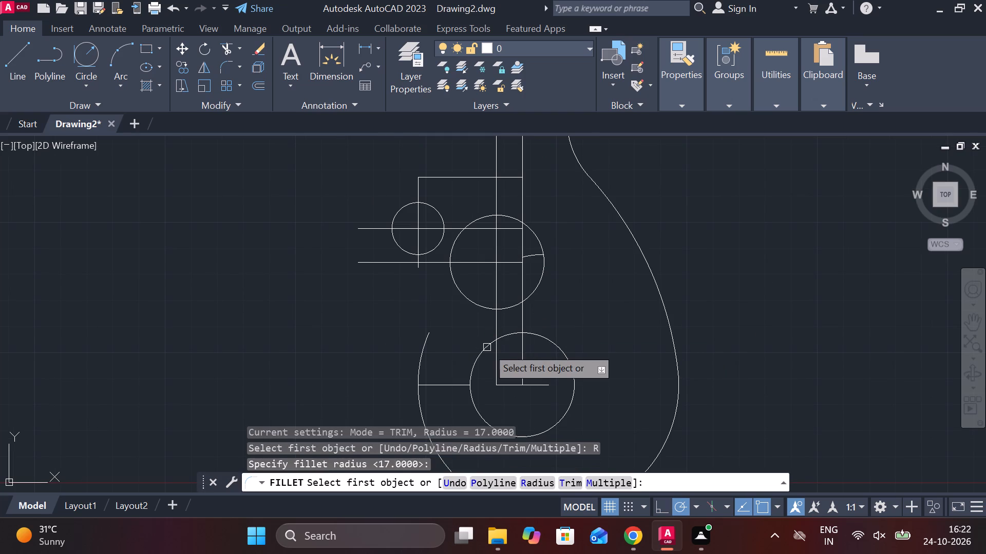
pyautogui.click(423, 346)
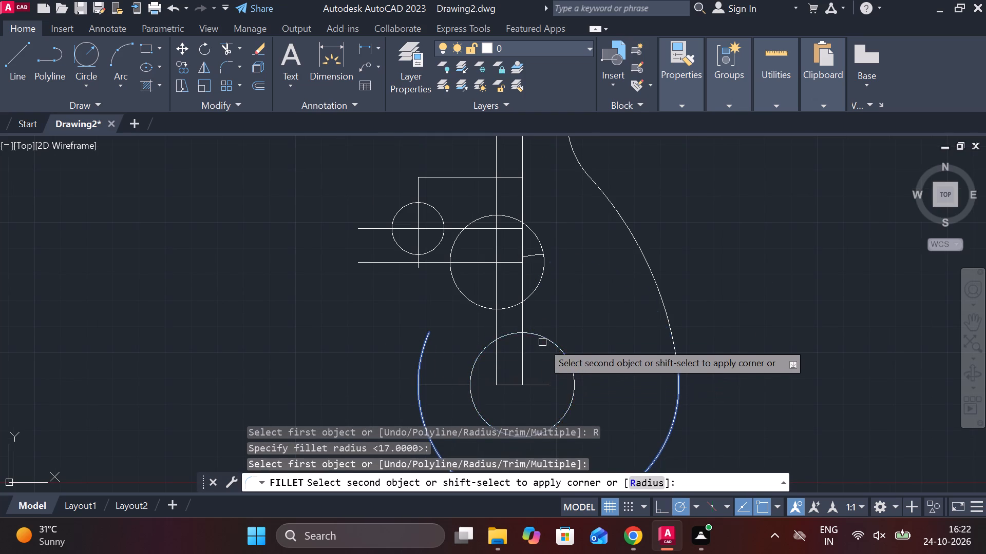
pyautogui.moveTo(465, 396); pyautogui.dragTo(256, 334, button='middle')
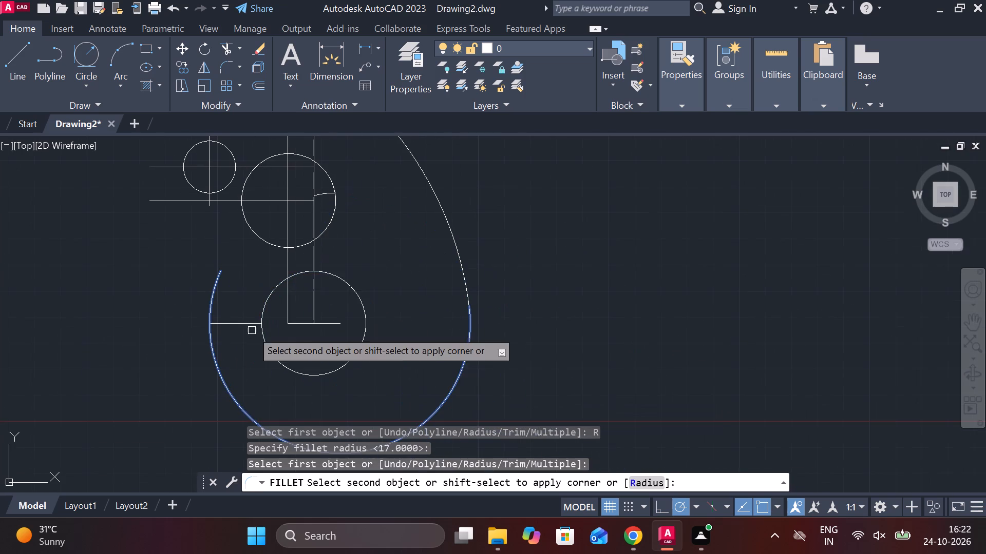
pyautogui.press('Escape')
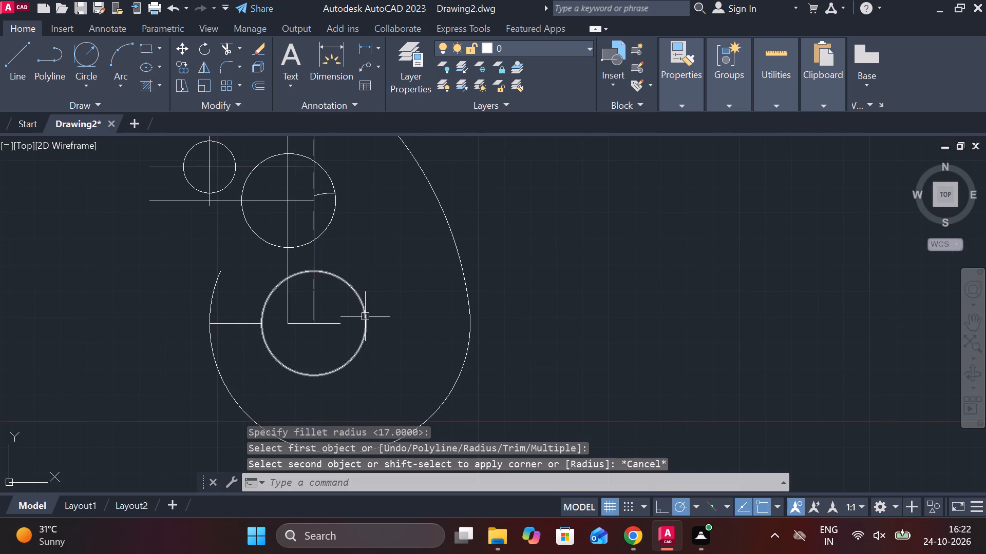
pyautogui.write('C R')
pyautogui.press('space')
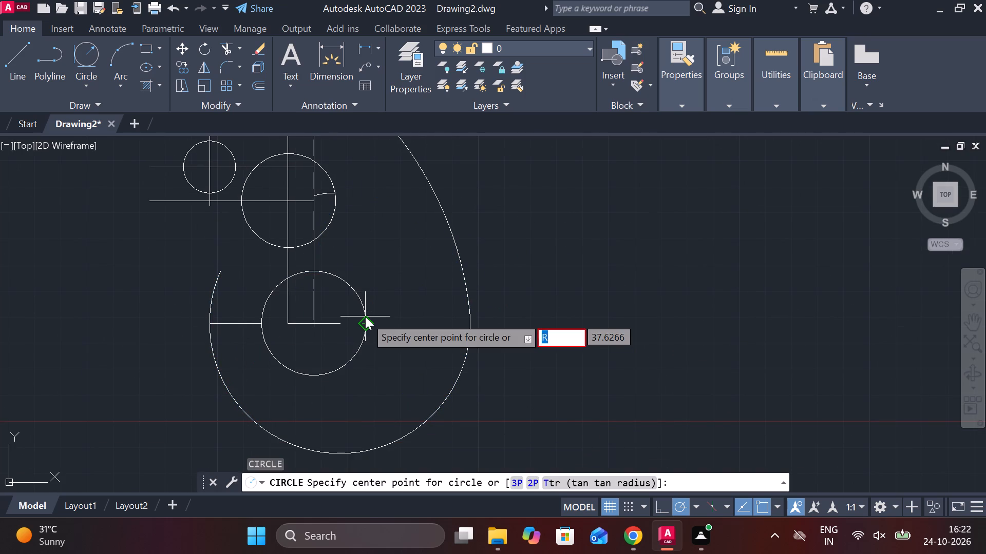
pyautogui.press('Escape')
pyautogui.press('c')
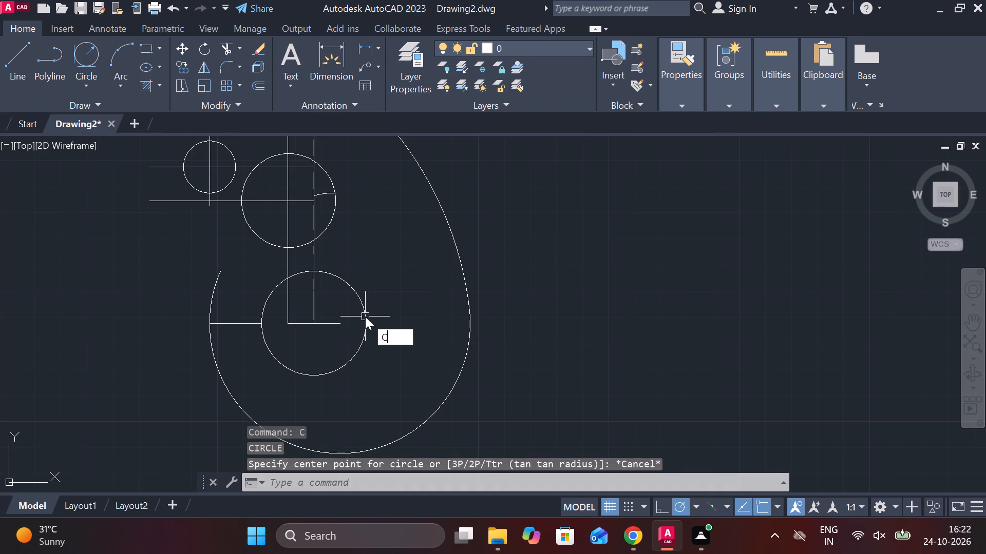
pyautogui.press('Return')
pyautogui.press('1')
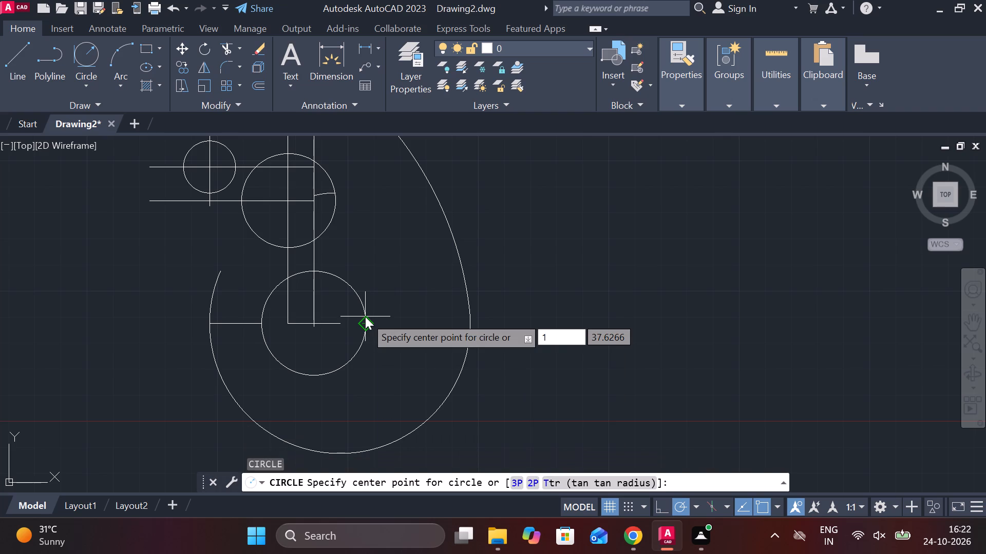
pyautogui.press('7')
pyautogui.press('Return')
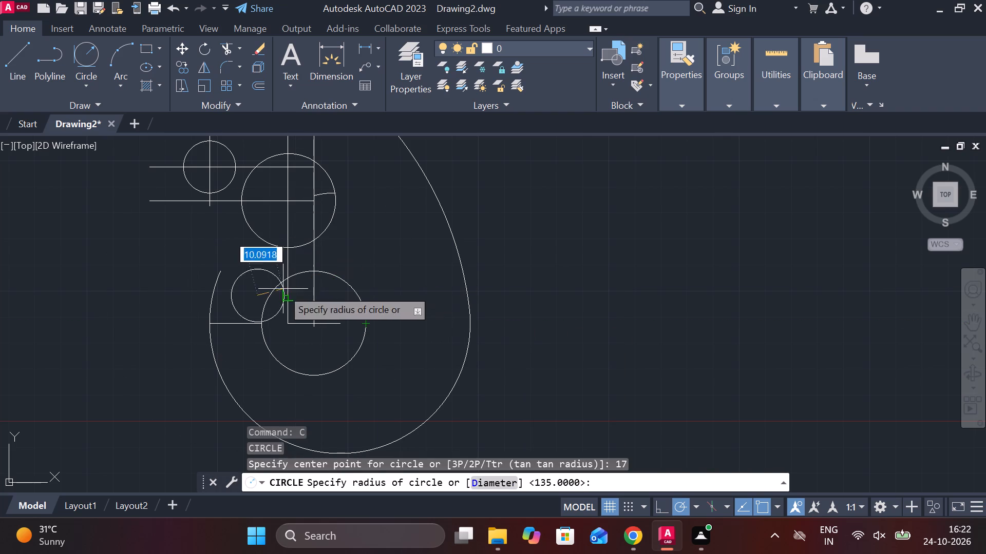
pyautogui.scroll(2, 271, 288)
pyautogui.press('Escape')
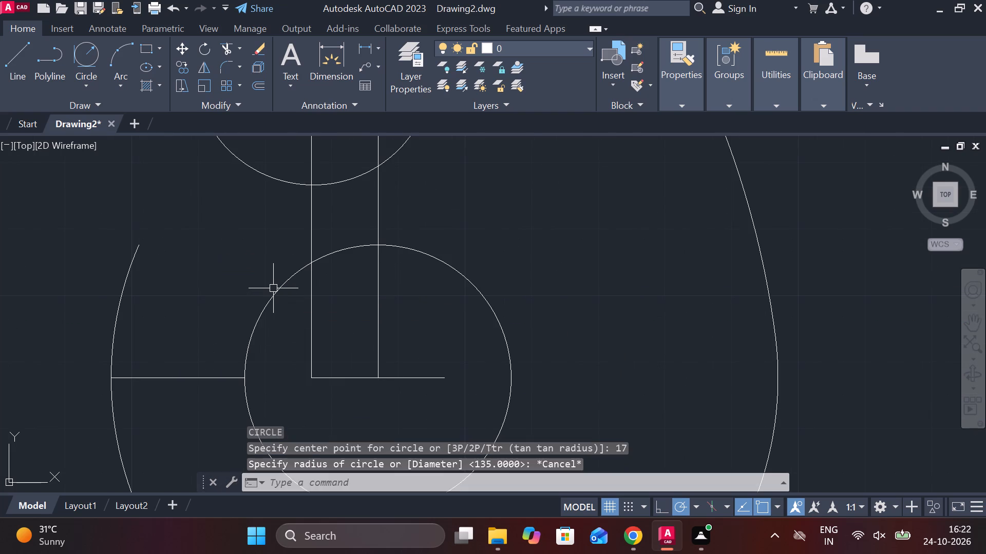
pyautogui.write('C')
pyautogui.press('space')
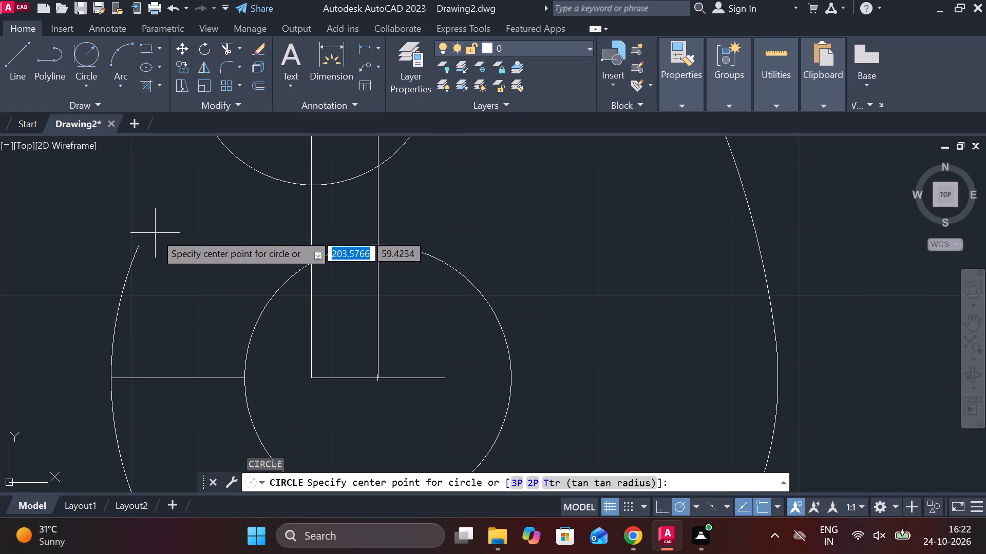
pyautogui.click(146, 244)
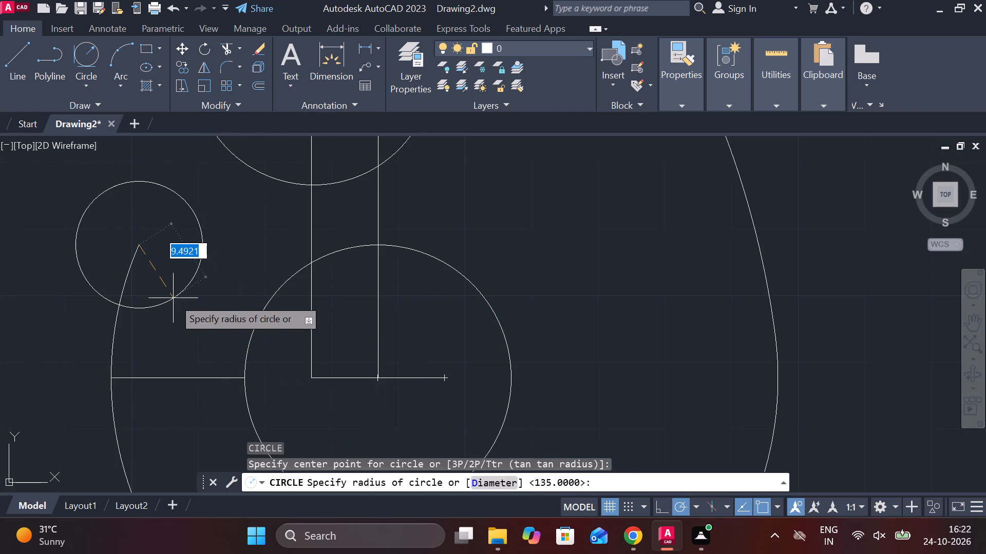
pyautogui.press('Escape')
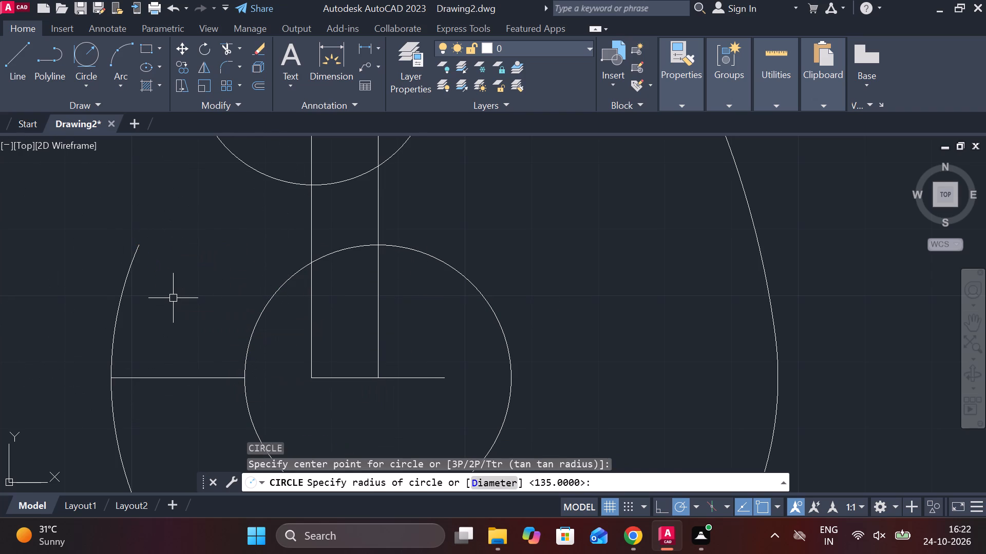
# Extend the open upper-left end of the large lower arc to the middle circle.
pyautogui.scroll(-3, 218, 297)
pyautogui.moveTo(313, 321); pyautogui.dragTo(275, 321, button='middle')
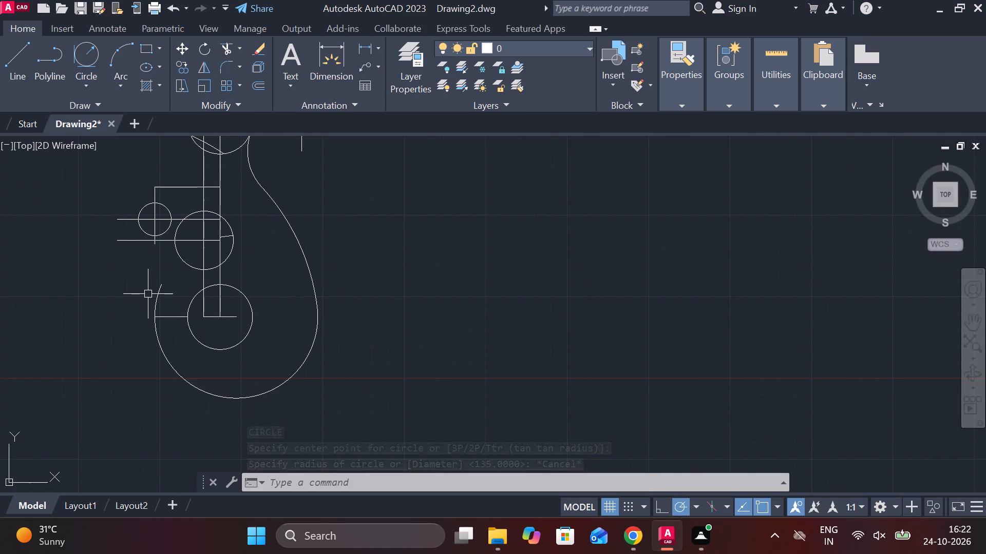
pyautogui.scroll(3, 148, 294)
pyautogui.scroll(-2, 173, 288)
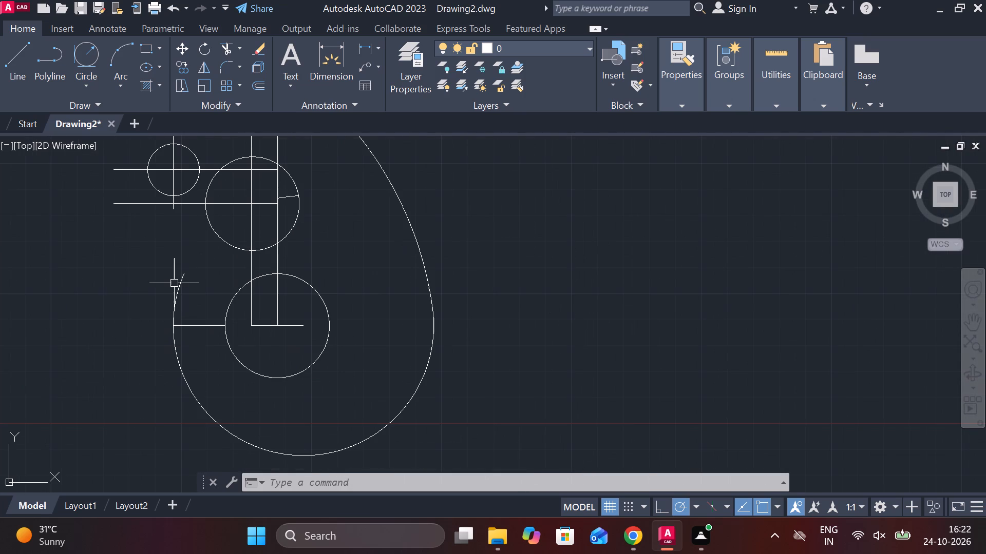
pyautogui.write('EX')
pyautogui.press('space')
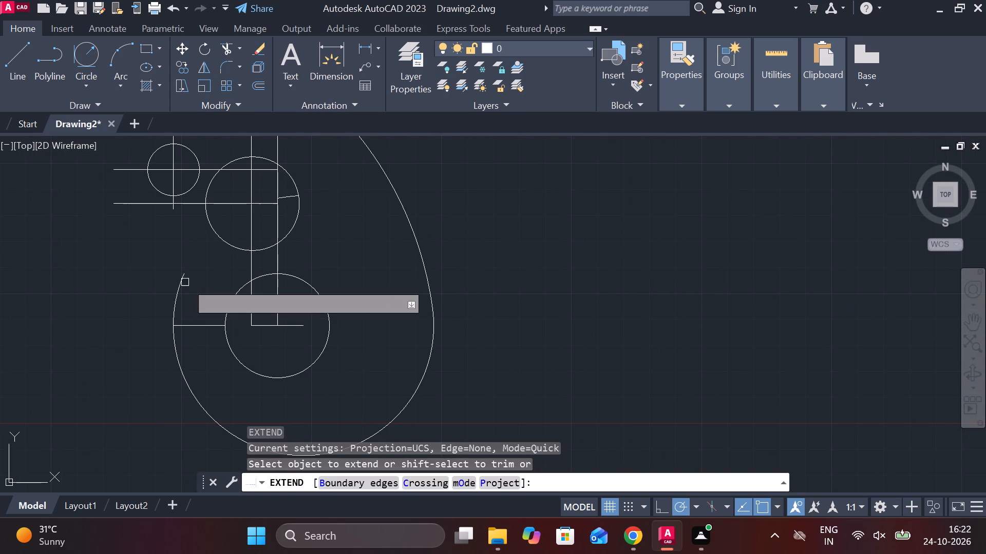
pyautogui.click(180, 286)
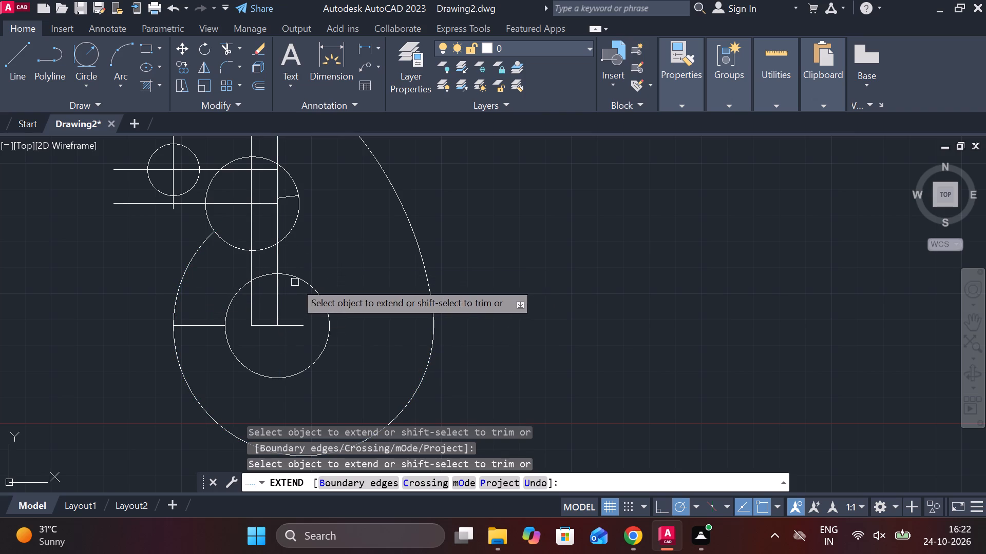
# Draw a radius-135 circle tangent to the right sides of the middle circle and the lower inner circle.
pyautogui.scroll(-1, 295, 282)
pyautogui.scroll(1, 307, 281)
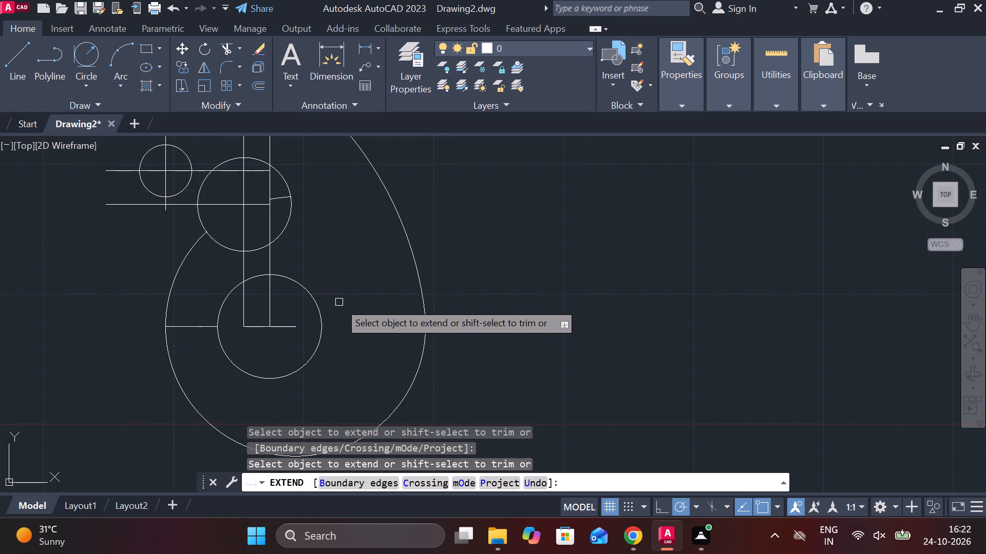
pyautogui.scroll(-1, 339, 290)
pyautogui.click(86, 53)
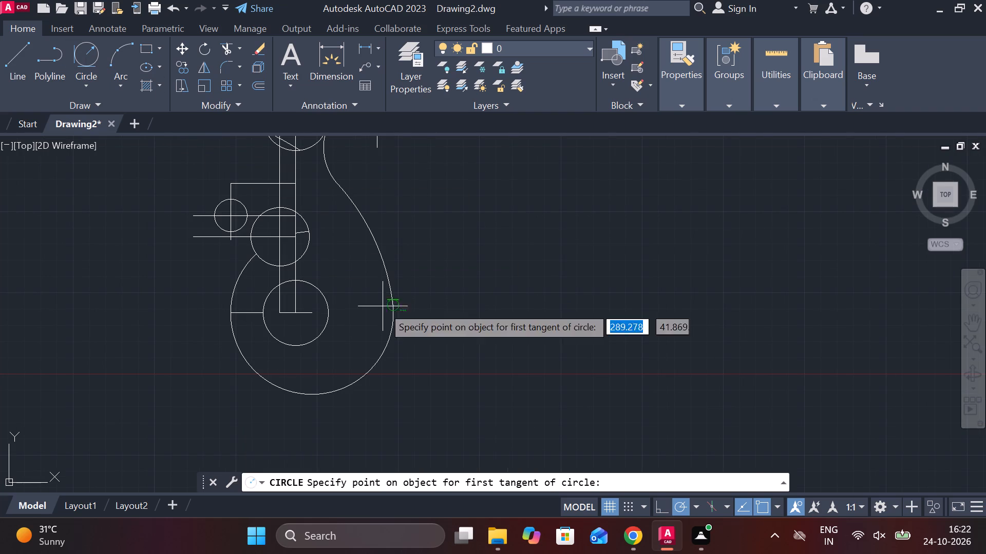
pyautogui.click(312, 216)
pyautogui.click(330, 333)
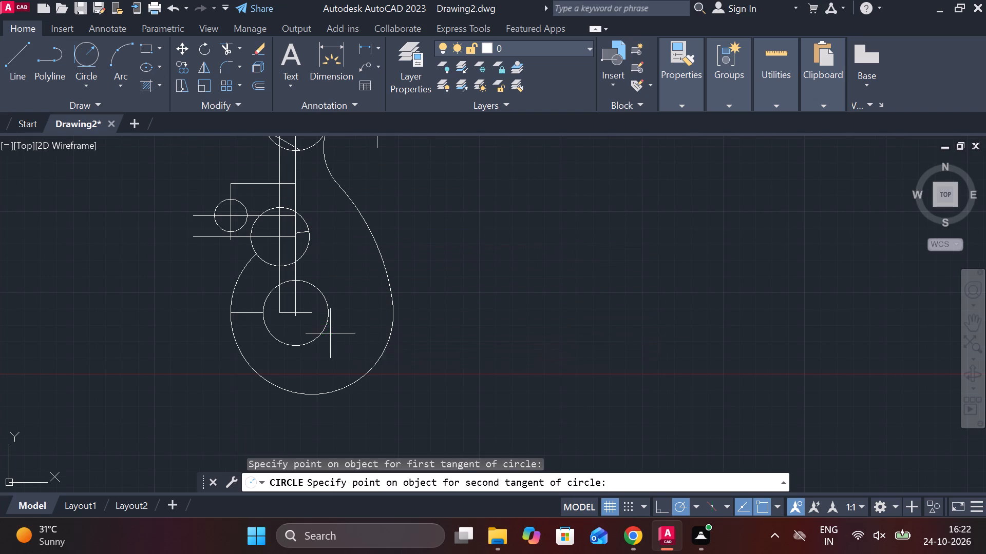
pyautogui.press('Return')
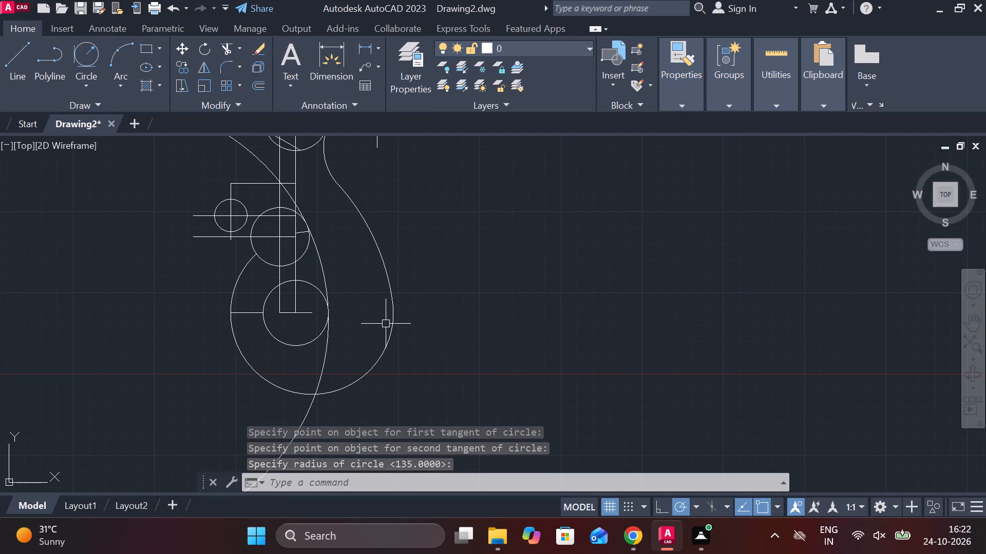
# Trim the parts of the radius-135 circle that extend below its tangency with the lower inner circle and beyond the upper-left construction lines.
pyautogui.write('TRV')
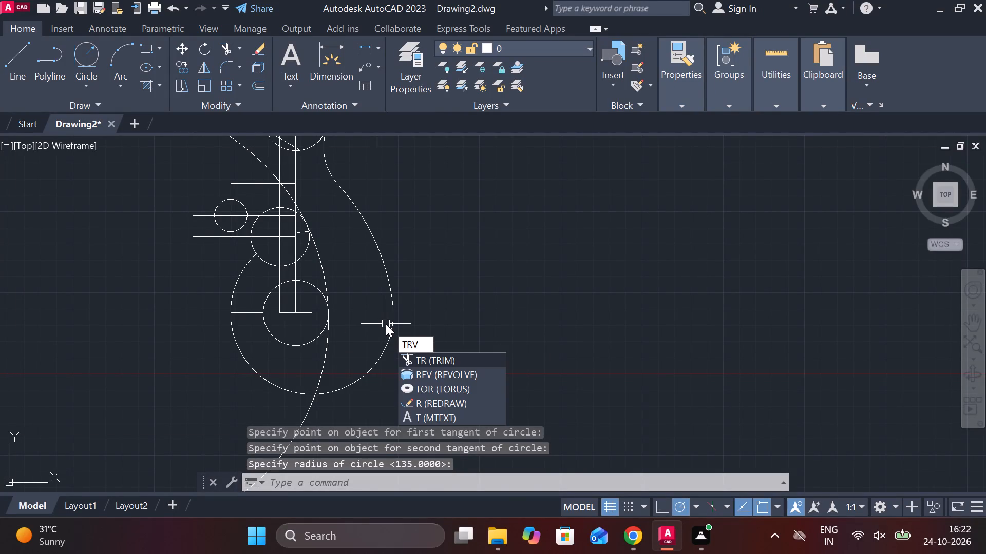
pyautogui.press('BackSpace')
pyautogui.press('Return')
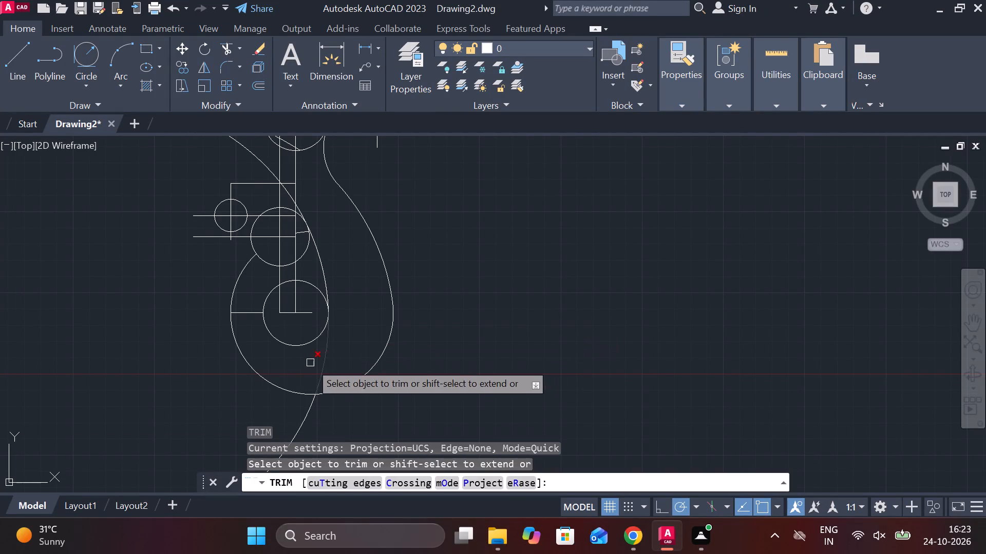
pyautogui.click(326, 352)
pyautogui.click(307, 421)
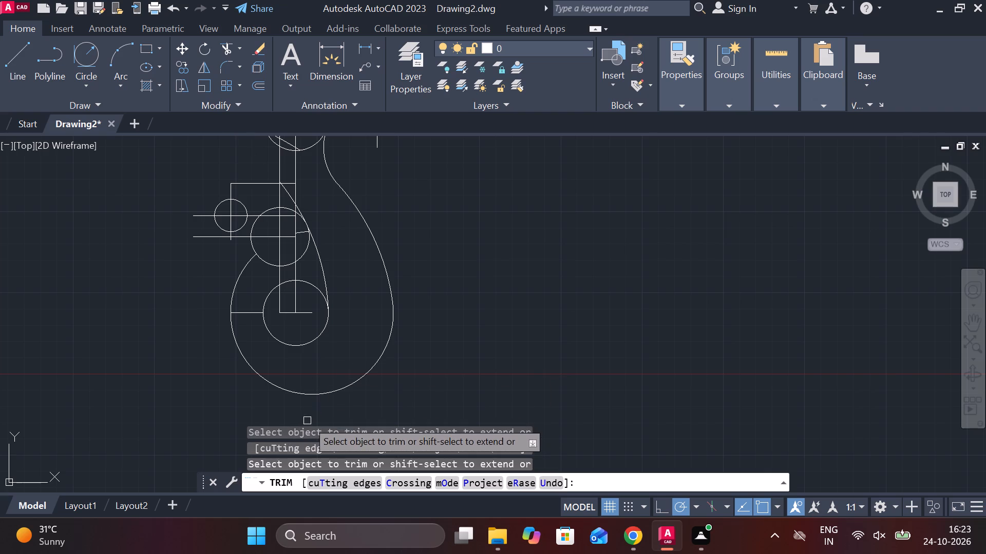
# Trim the lower inner circle's upper-right part, the middle circle's lower-right part and the leftover arc and line pieces around the new tangent arc.
pyautogui.scroll(2, 287, 202)
pyautogui.scroll(-1, 346, 333)
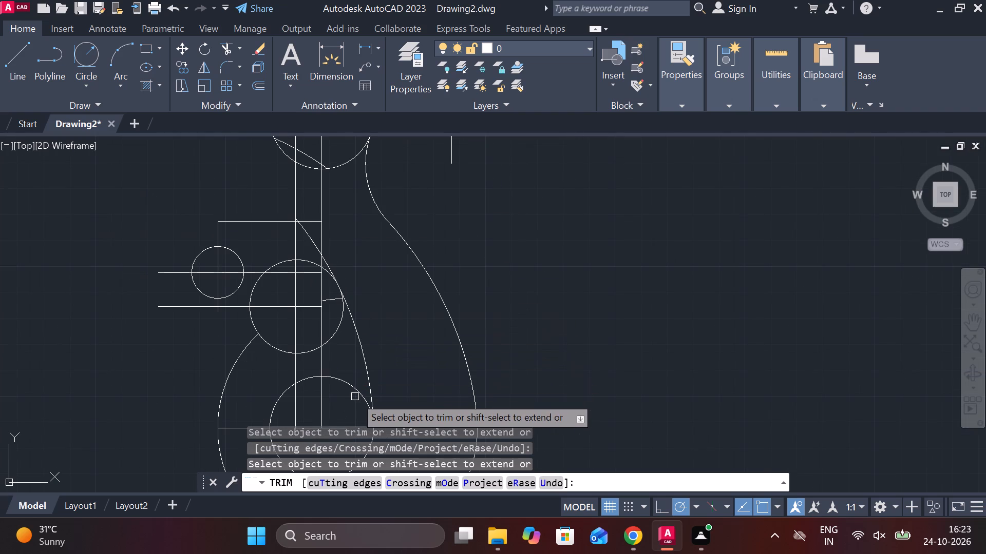
pyautogui.click(354, 391)
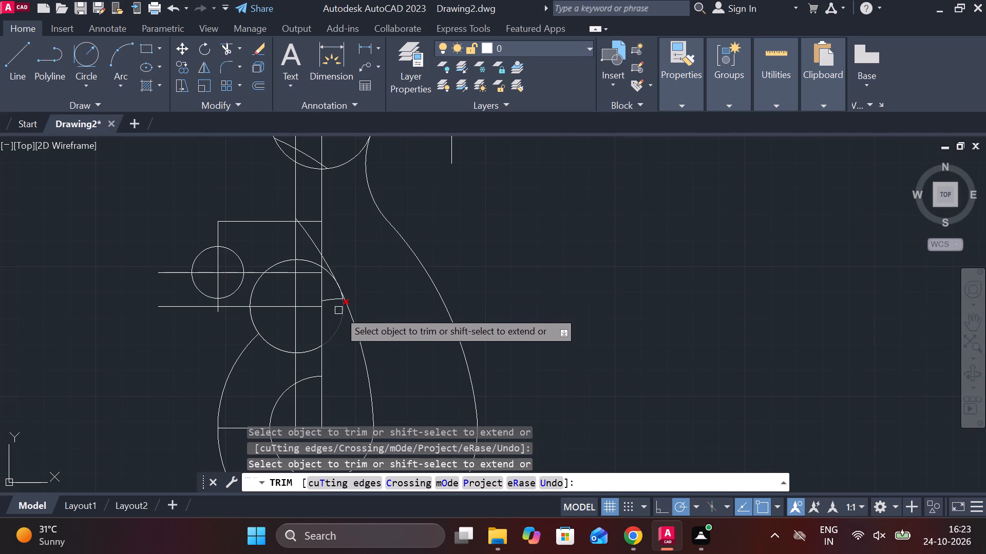
pyautogui.click(338, 320)
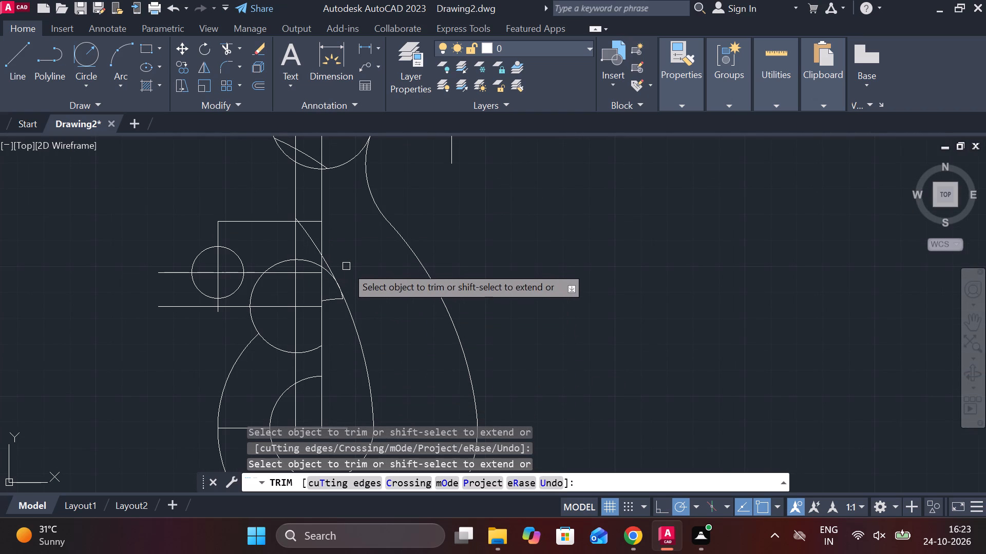
pyautogui.click(317, 249)
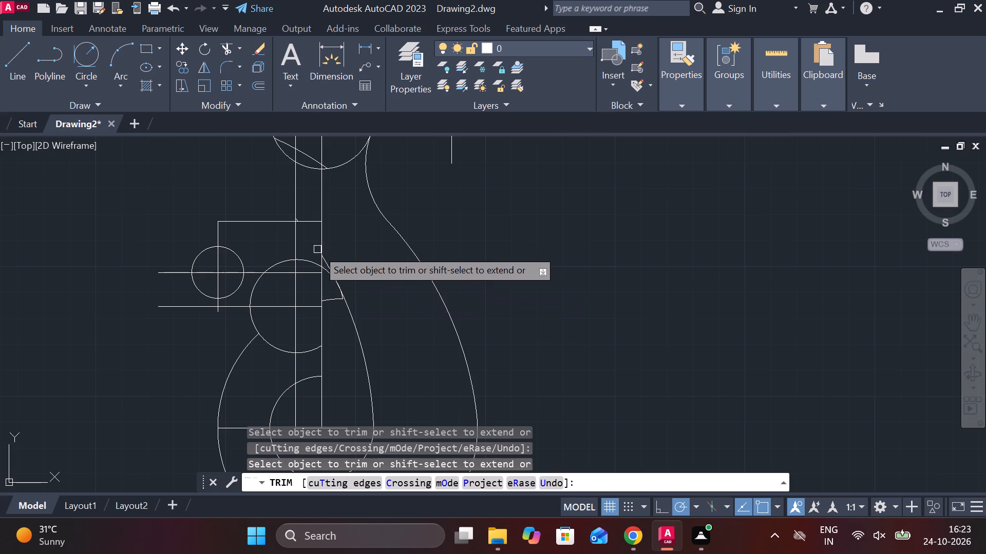
pyautogui.scroll(1, 319, 260)
pyautogui.click(330, 266)
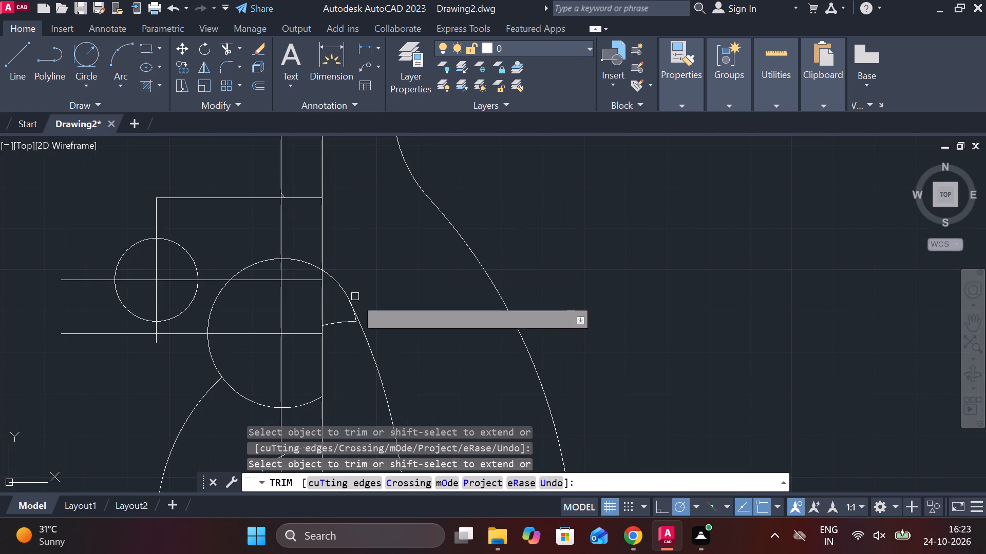
pyautogui.click(351, 323)
pyautogui.click(353, 324)
pyautogui.scroll(-2, 347, 340)
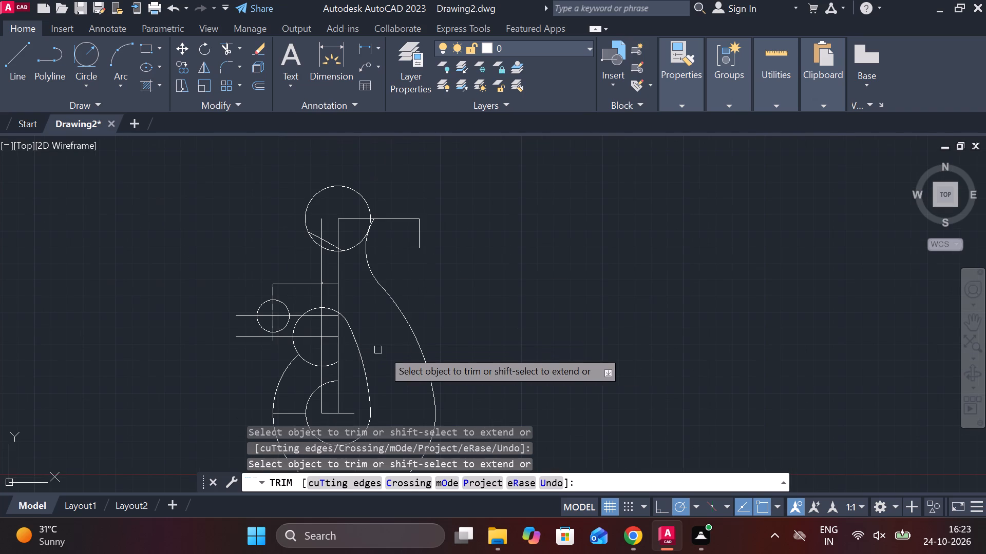
# Trim the construction lines above the small left circle and the horizontal line ends extending past its left side.
pyautogui.moveTo(432, 344); pyautogui.dragTo(397, 295, button='middle')
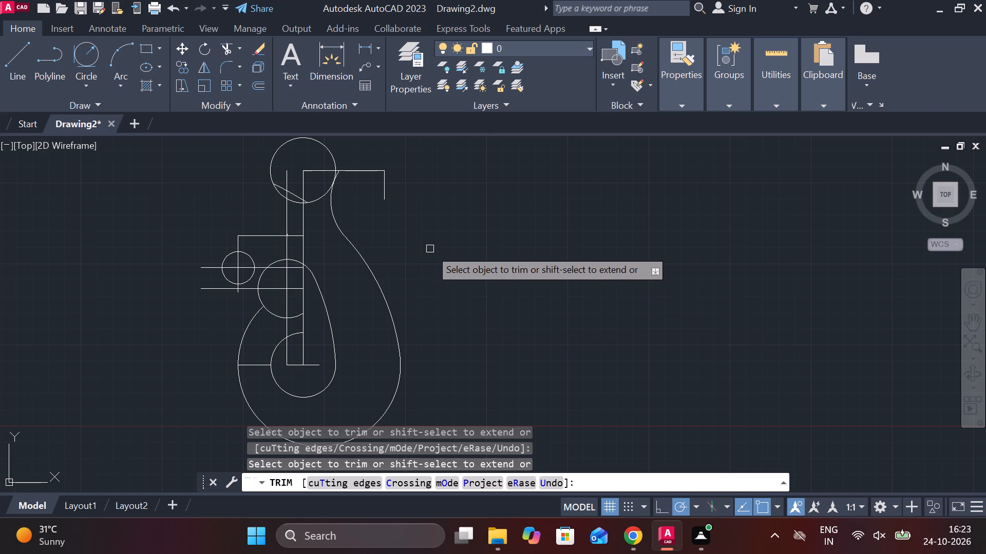
pyautogui.click(252, 231)
pyautogui.click(270, 234)
pyautogui.click(259, 236)
pyautogui.click(239, 236)
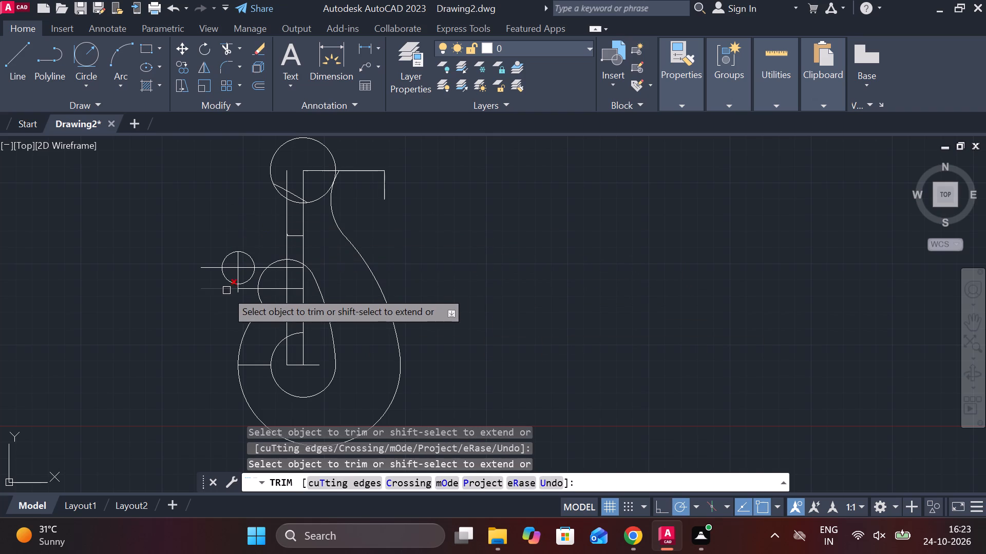
pyautogui.click(222, 289)
pyautogui.click(213, 267)
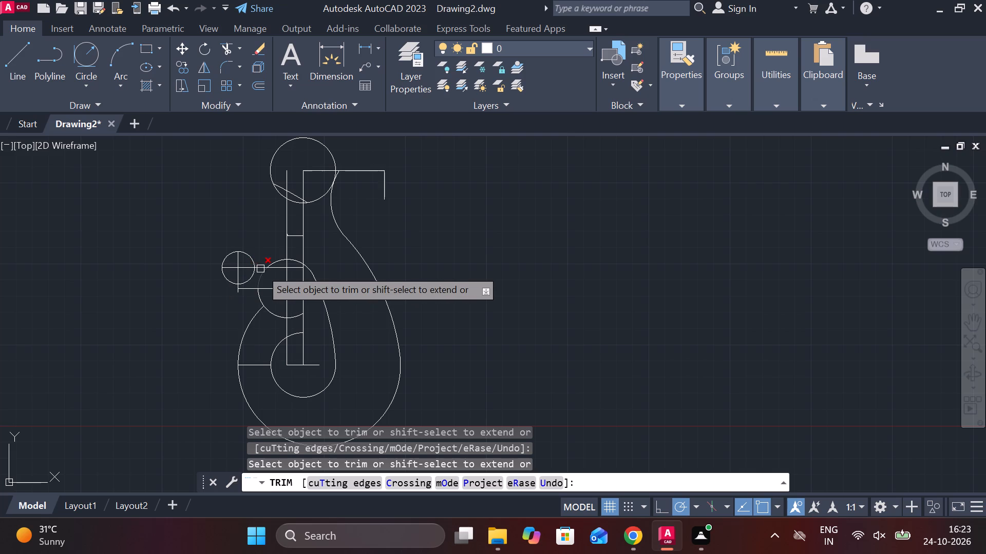
# Trim the horizontal lines between the small left circle and the vertical centre lines, along with the middle circle's upper-left arc.
pyautogui.click(260, 269)
pyautogui.click(256, 287)
pyautogui.click(268, 288)
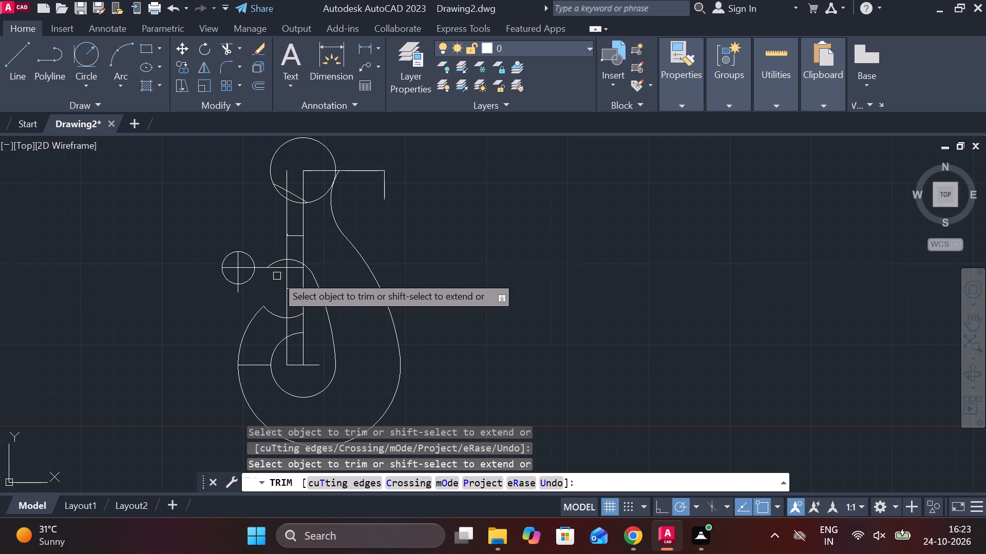
pyautogui.click(272, 268)
pyautogui.click(271, 262)
pyautogui.click(272, 271)
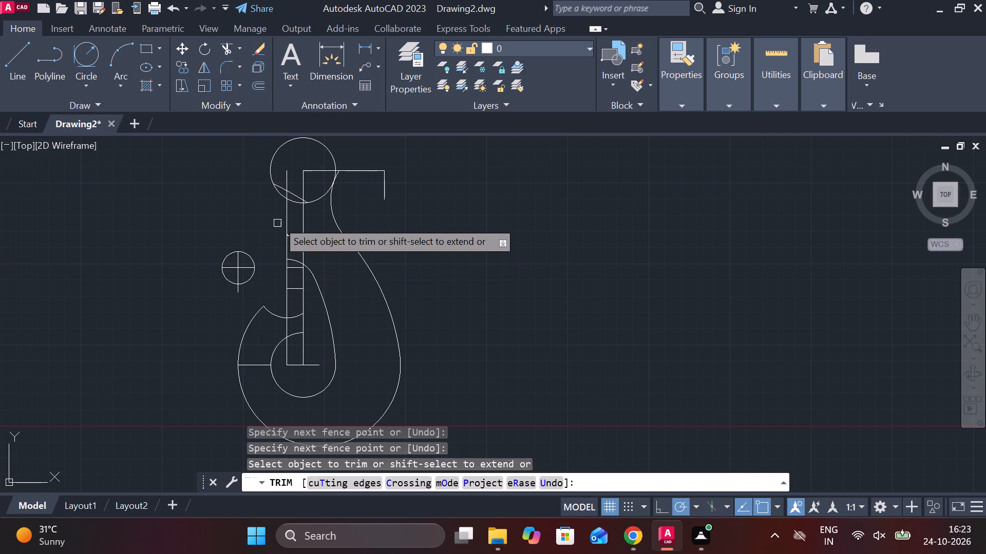
# Trim away the slanted line inside the top circle, including its short remnant beside the centre line.
pyautogui.click(297, 195)
pyautogui.click(287, 187)
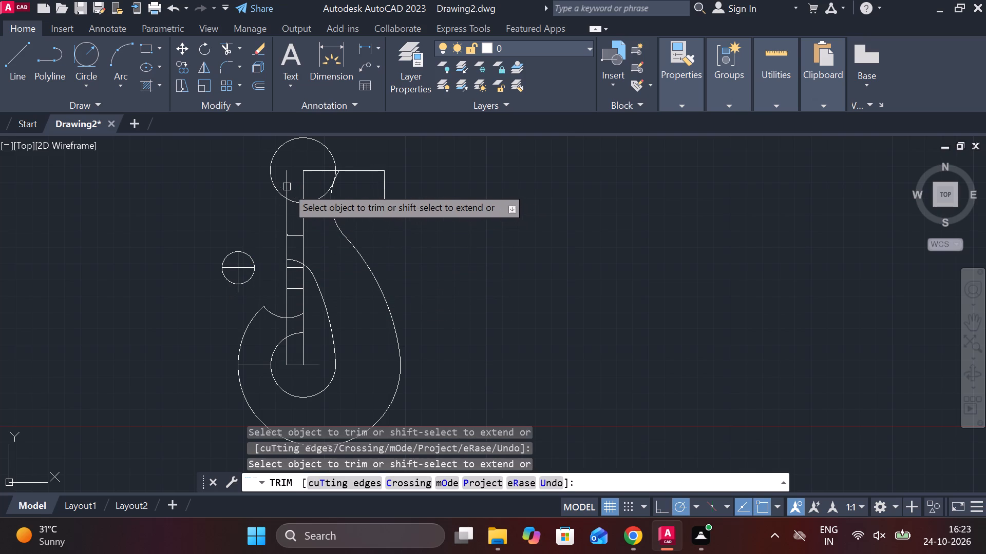
pyautogui.scroll(3, 311, 198)
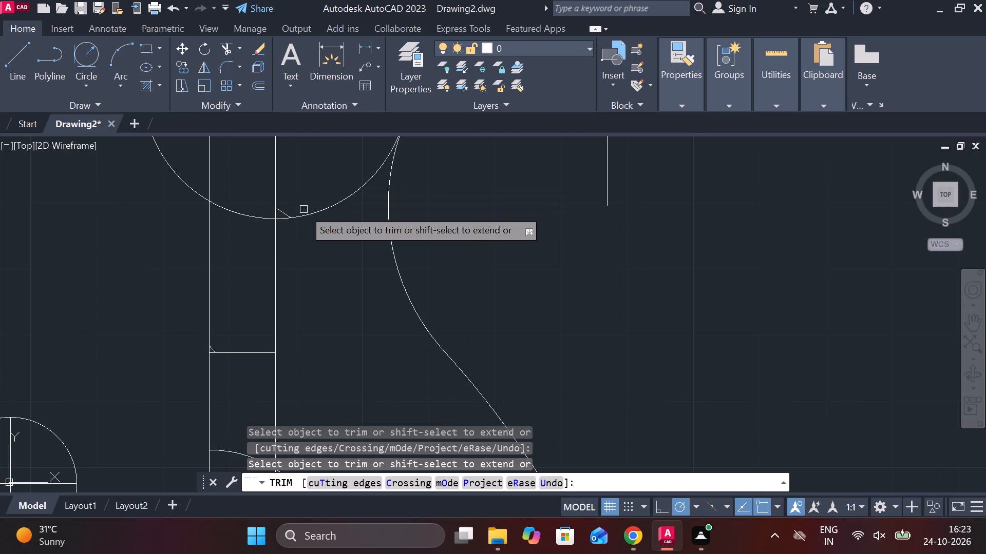
pyautogui.click(285, 211)
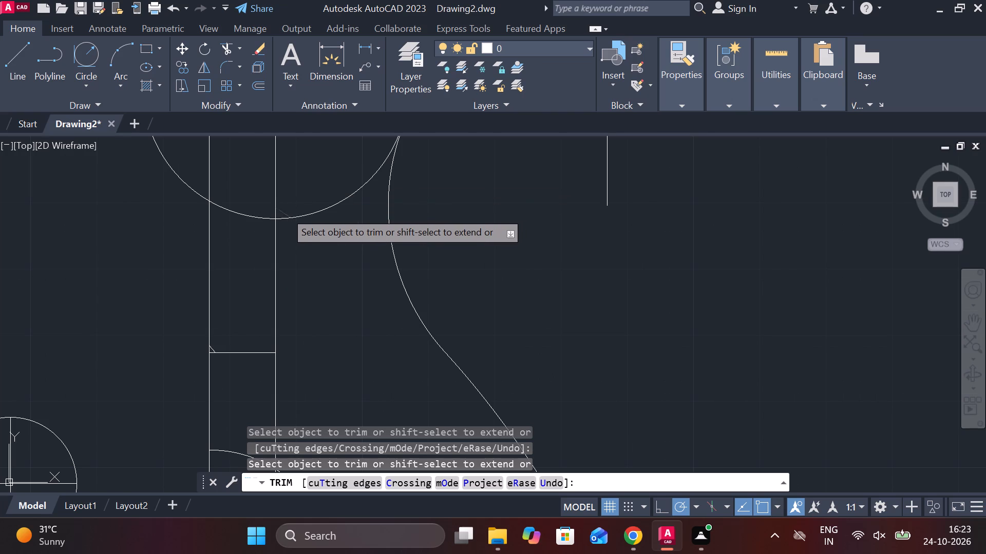
pyautogui.scroll(-3, 440, 223)
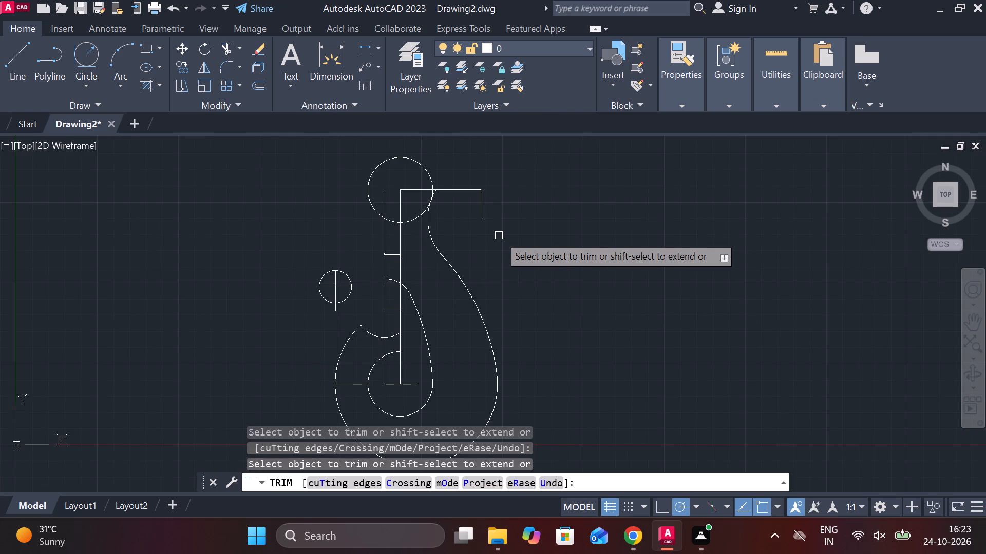
pyautogui.press('Escape')
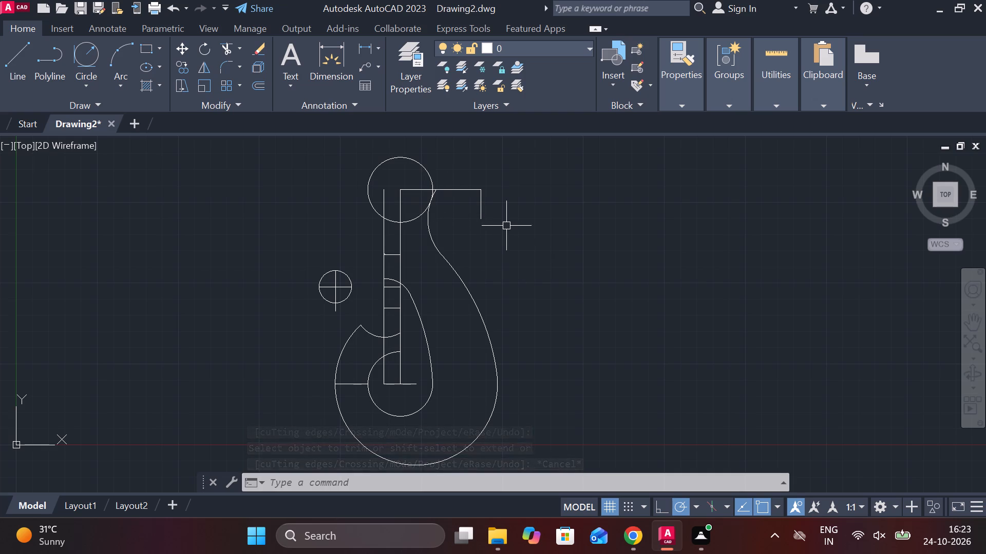
# Draw a 50-unit line leftward from the top circle's centre, continuing with a vertical line about 30 units down.
pyautogui.press('l')
pyautogui.press('Return')
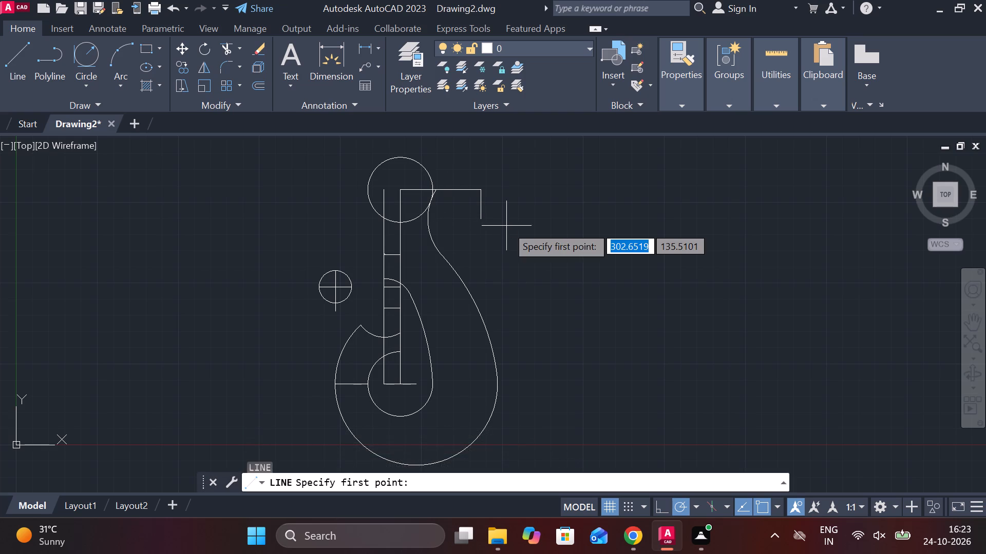
pyautogui.click(404, 189)
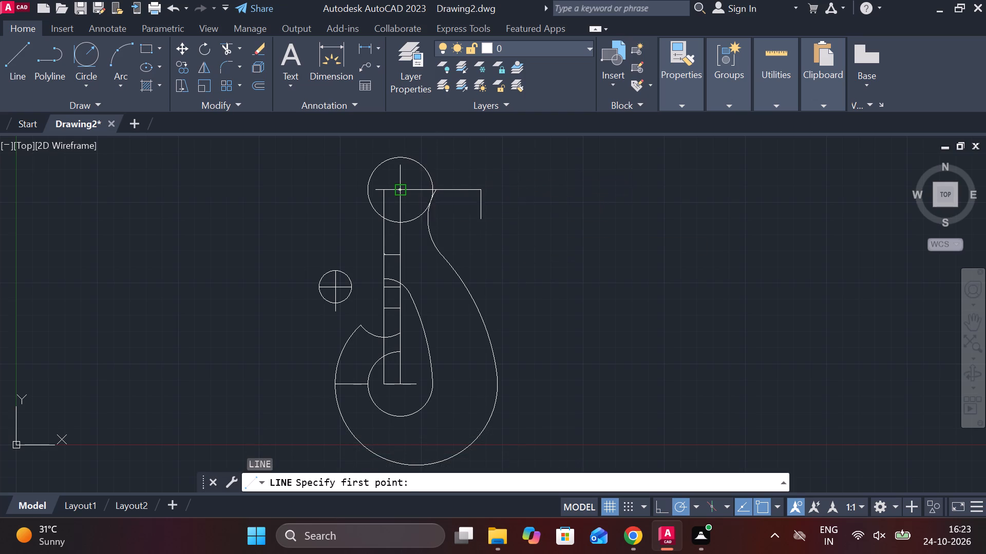
pyautogui.write('50')
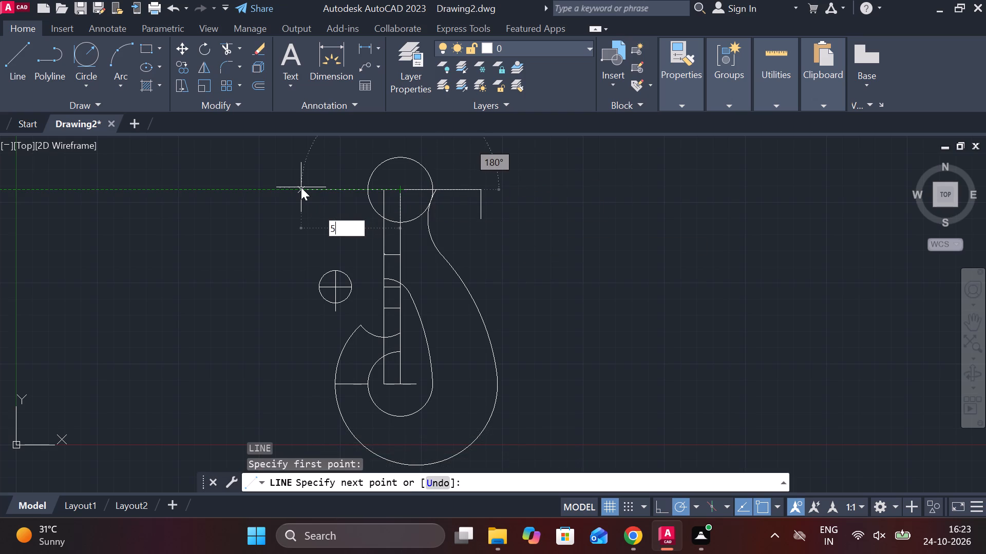
pyautogui.press('Return')
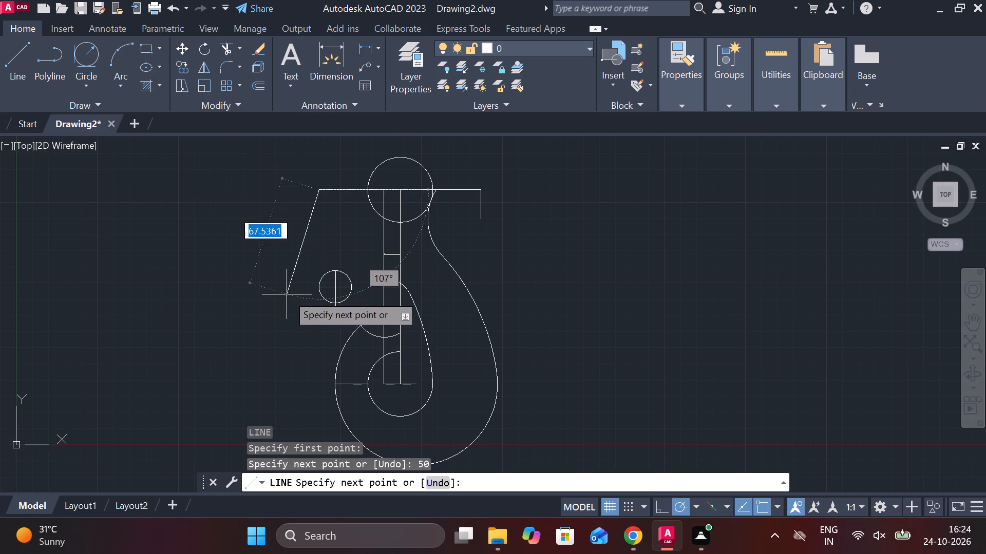
pyautogui.click(318, 238)
pyautogui.press('Escape')
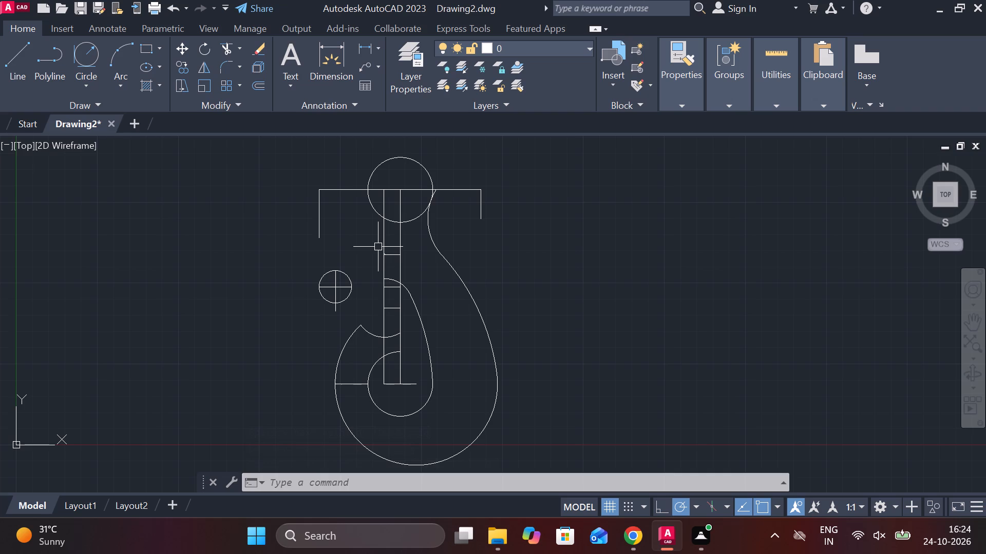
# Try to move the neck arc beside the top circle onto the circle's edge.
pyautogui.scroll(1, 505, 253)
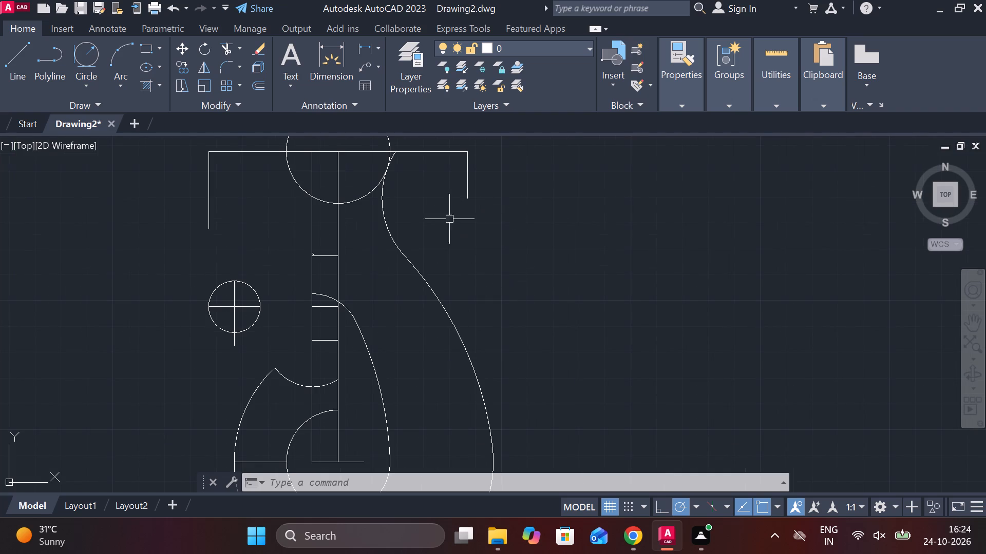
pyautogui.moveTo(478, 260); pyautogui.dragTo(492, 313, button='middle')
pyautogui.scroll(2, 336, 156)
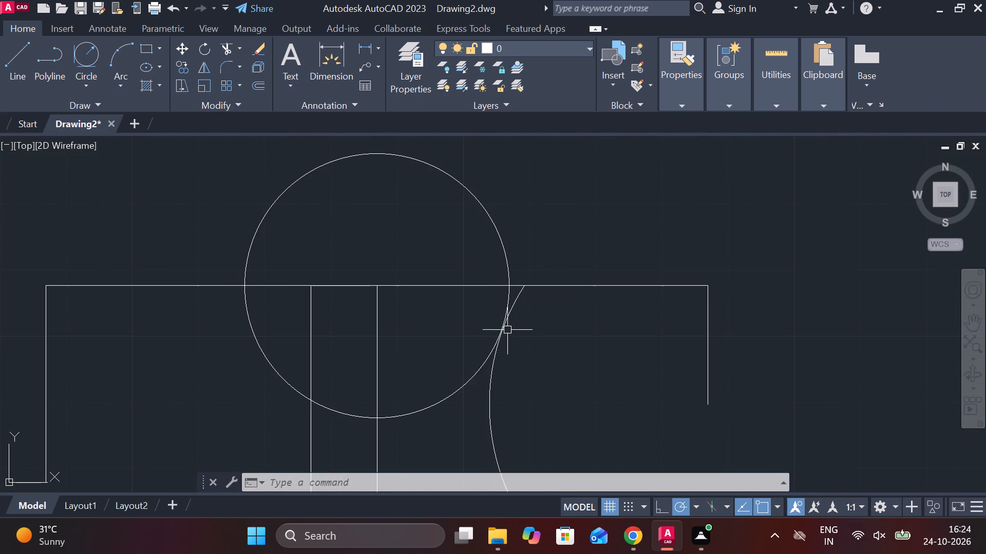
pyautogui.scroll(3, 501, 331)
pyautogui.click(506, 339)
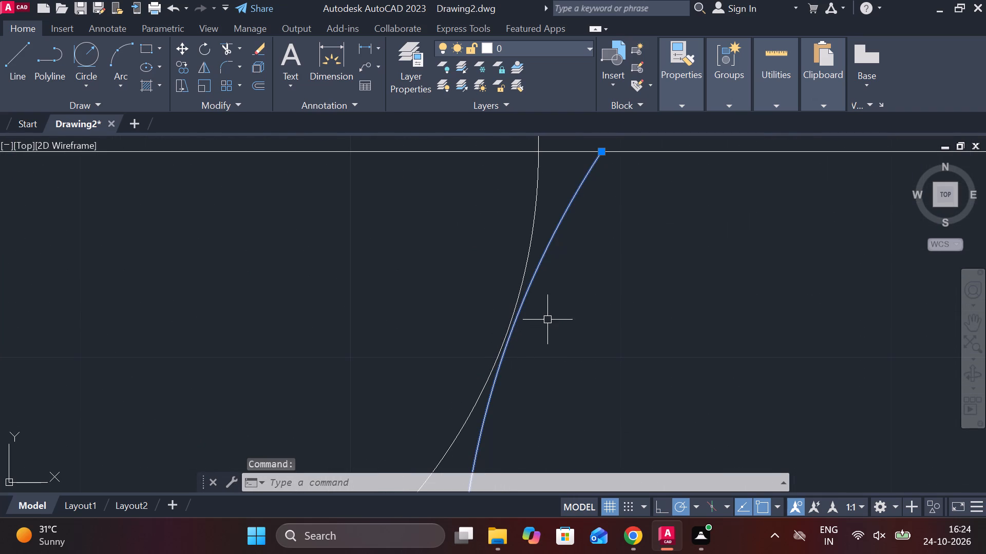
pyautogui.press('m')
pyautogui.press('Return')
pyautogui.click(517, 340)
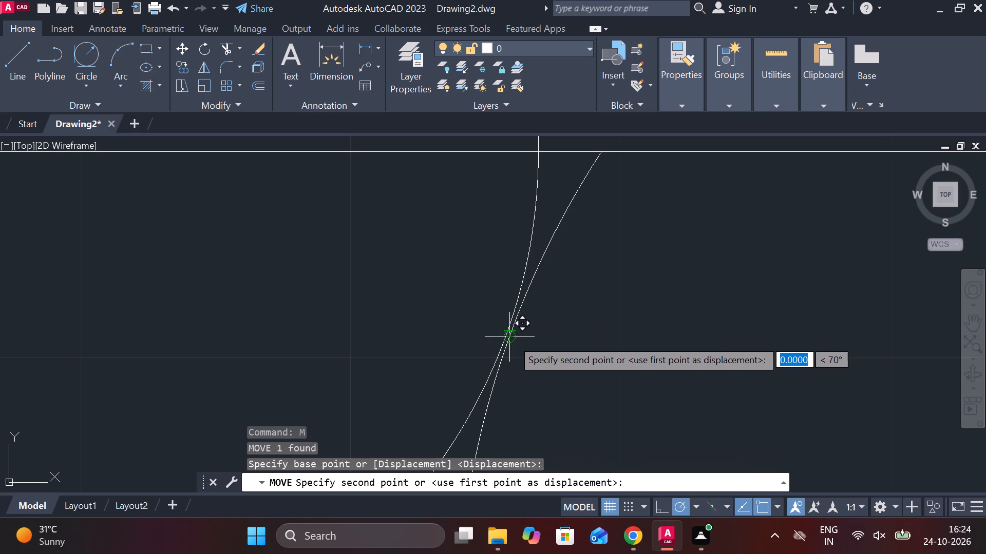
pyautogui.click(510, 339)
# Move the neck arc about 0.15 units left so it meets the right edge of the top circle.
pyautogui.click(510, 339)
pyautogui.scroll(2, 508, 337)
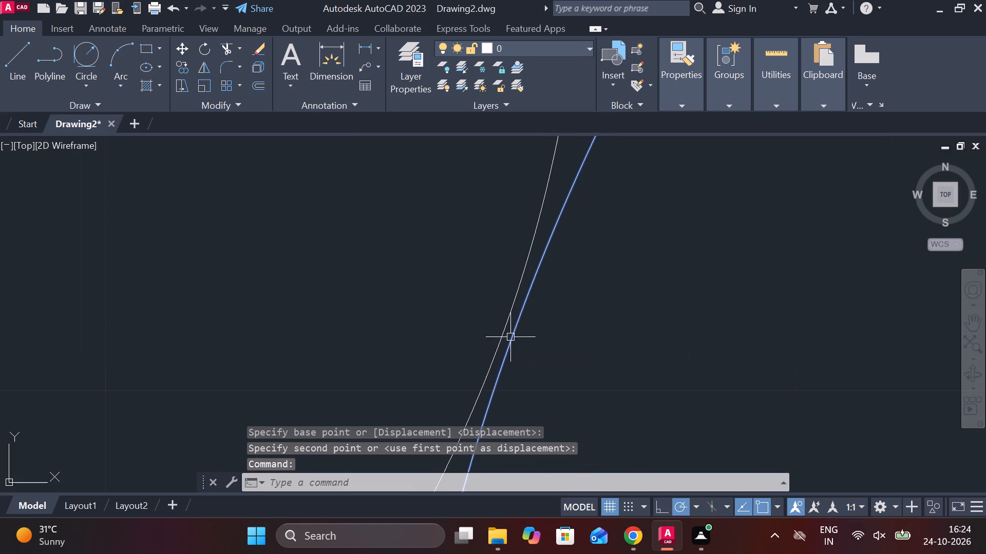
pyautogui.press('m')
pyautogui.press('Return')
pyautogui.click(520, 337)
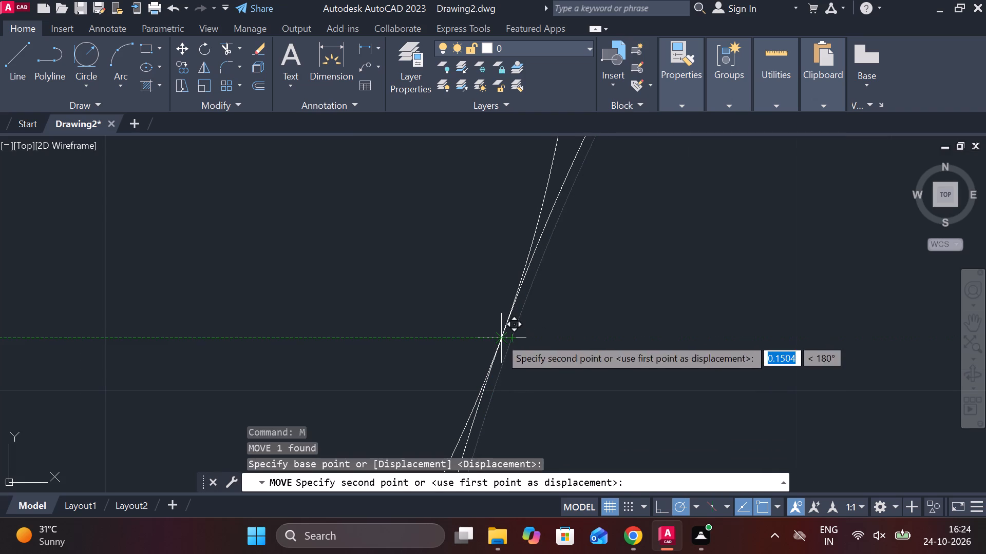
pyautogui.click(500, 338)
pyautogui.scroll(-7, 559, 319)
pyautogui.moveTo(609, 337); pyautogui.dragTo(586, 292, button='middle')
pyautogui.scroll(-2, 586, 282)
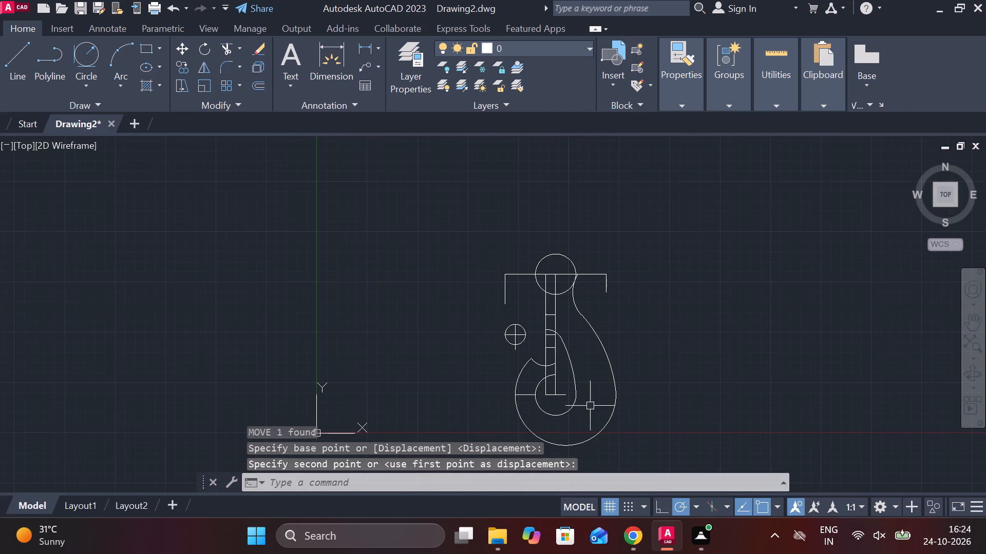
# Draw a radius-33 circle tangent to the small crosshair circle and the lower-left edge of the top circle.
pyautogui.scroll(2, 585, 446)
pyautogui.scroll(-1, 586, 347)
pyautogui.middleClick(604, 347)
pyautogui.moveTo(613, 322); pyautogui.dragTo(649, 397, button='middle')
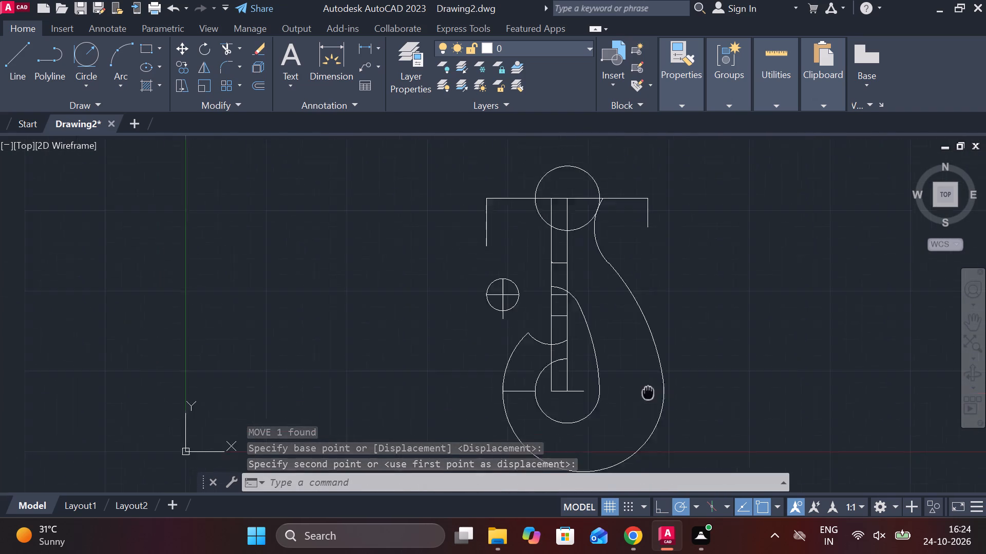
pyautogui.moveTo(649, 397); pyautogui.dragTo(647, 397, button='middle')
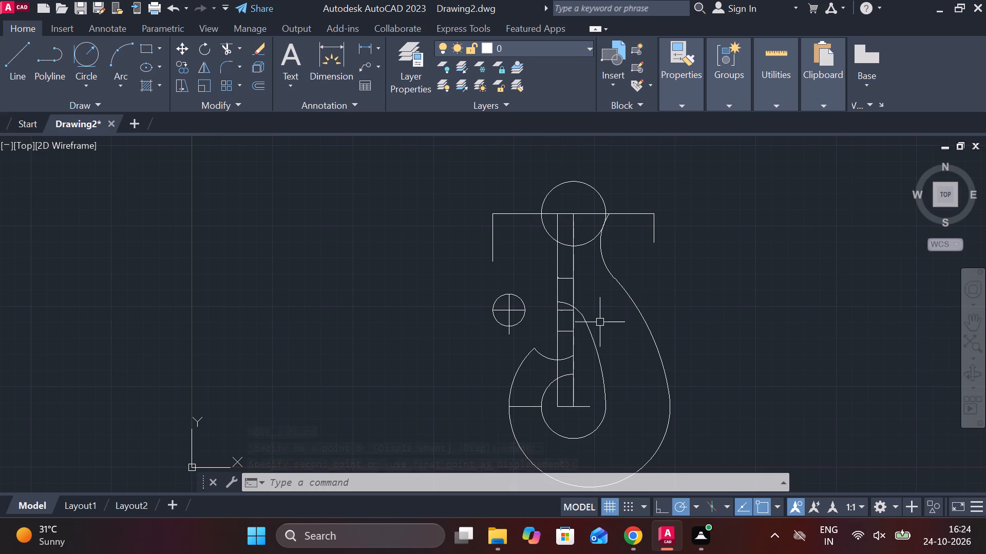
pyautogui.click(72, 62)
pyautogui.click(510, 293)
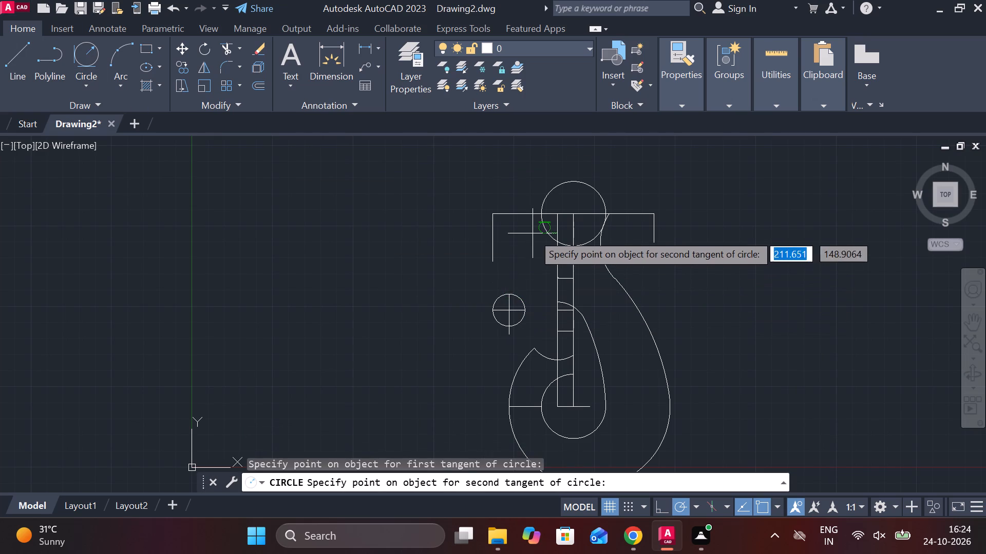
pyautogui.click(535, 229)
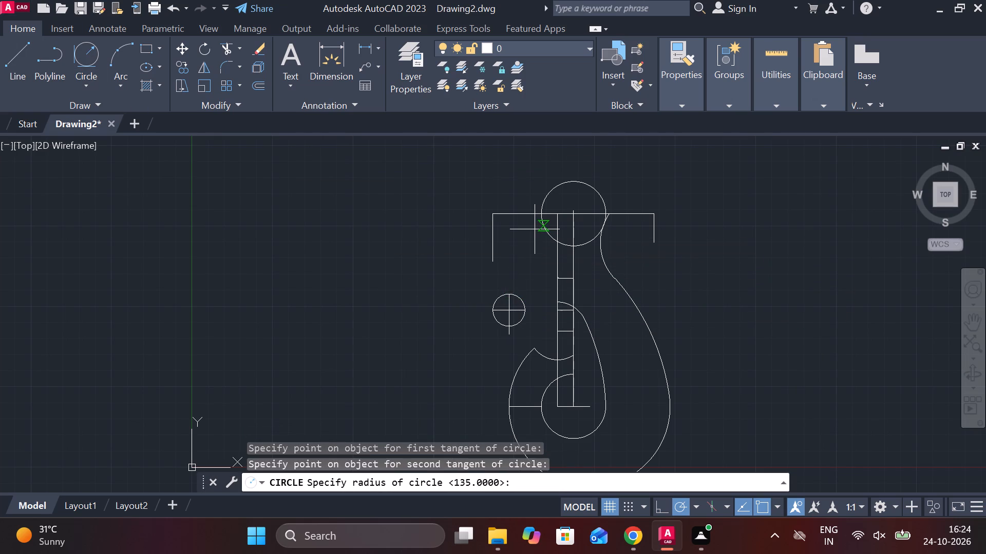
pyautogui.write('33')
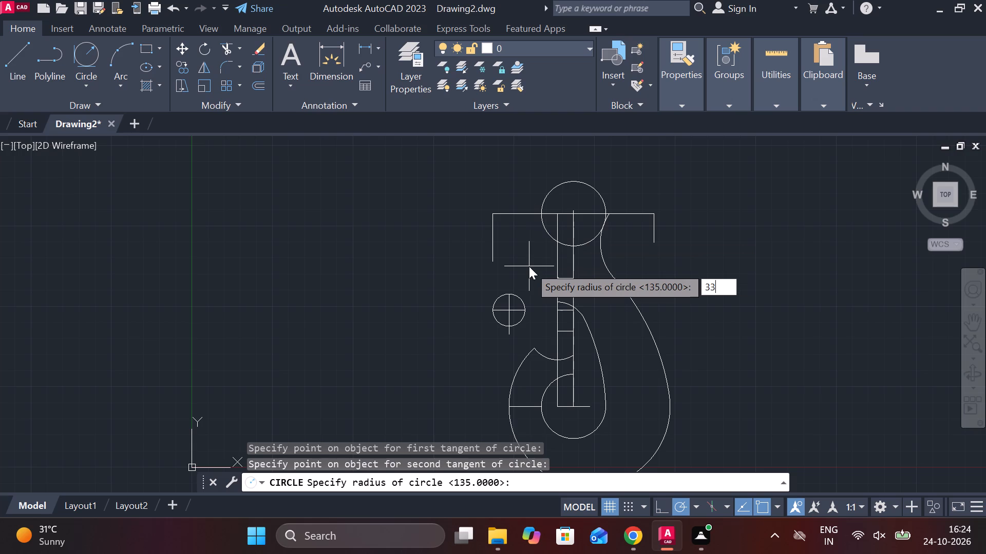
pyautogui.press('Return')
# Trim the radius-33 circle down to the neck arc joining the small crosshair circle and the top circle.
pyautogui.write('TR')
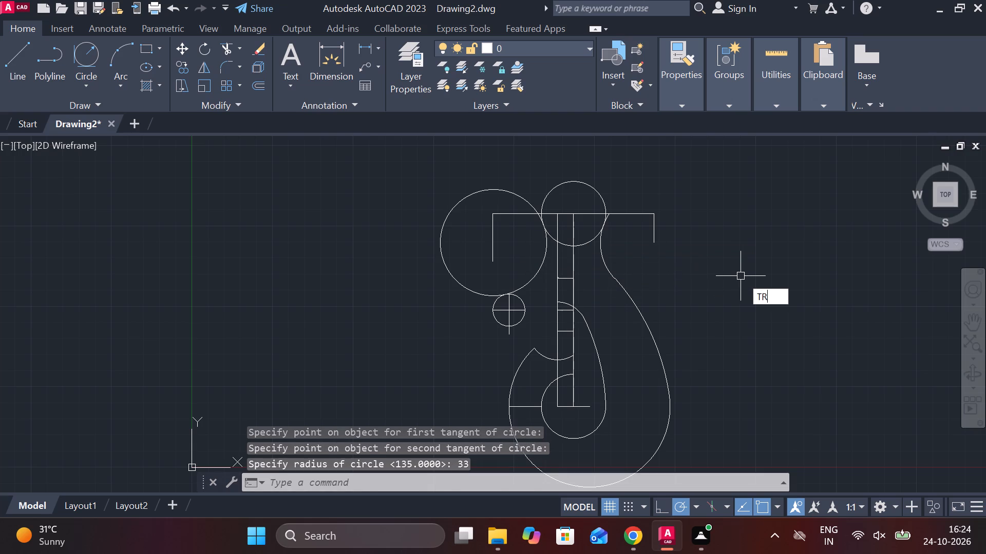
pyautogui.press('space')
pyautogui.click(525, 201)
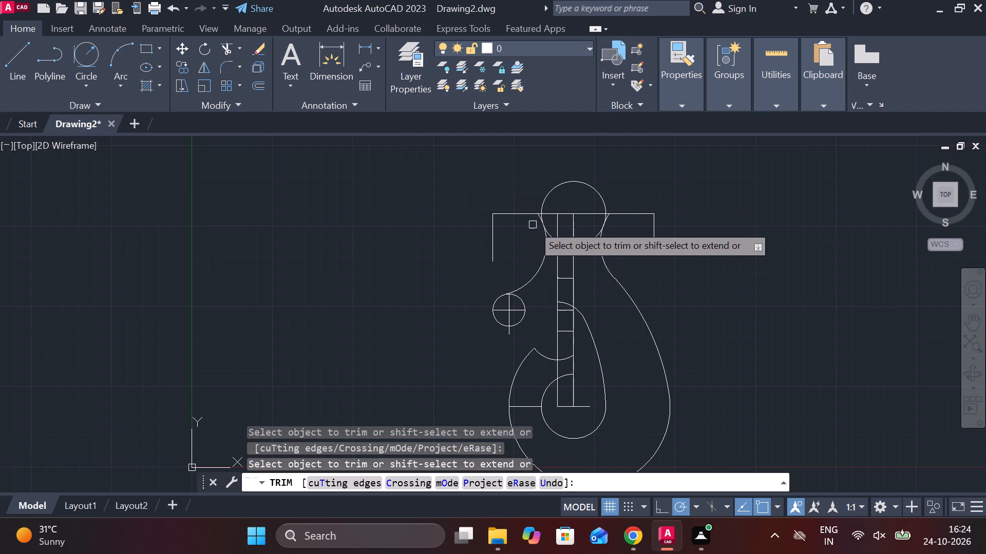
pyautogui.scroll(3, 533, 223)
pyautogui.click(558, 194)
pyautogui.scroll(-3, 554, 225)
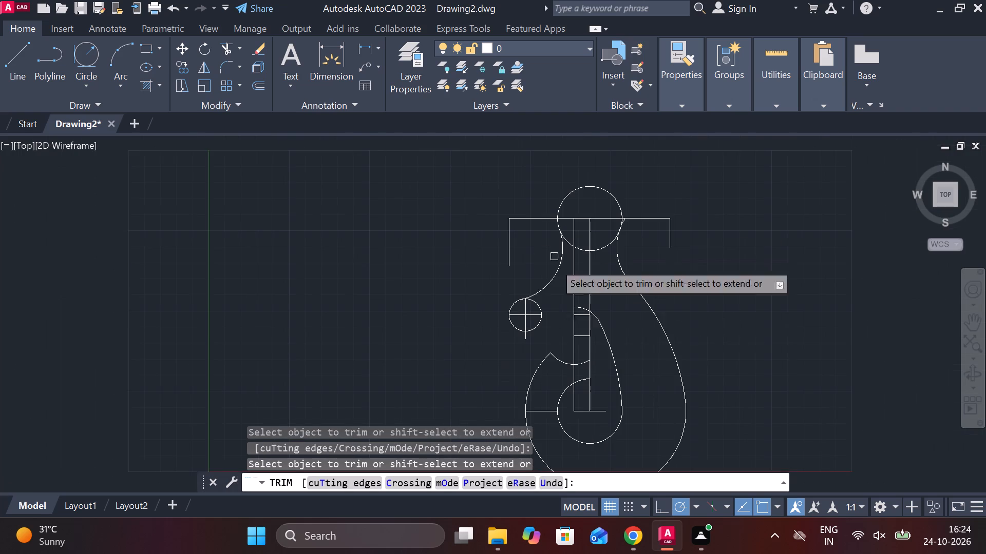
pyautogui.press('Escape')
# Erase the horizontal construction lines through the top circle's centre and the vertical line at their left end.
pyautogui.click(518, 248)
pyautogui.click(502, 202)
pyautogui.click(657, 220)
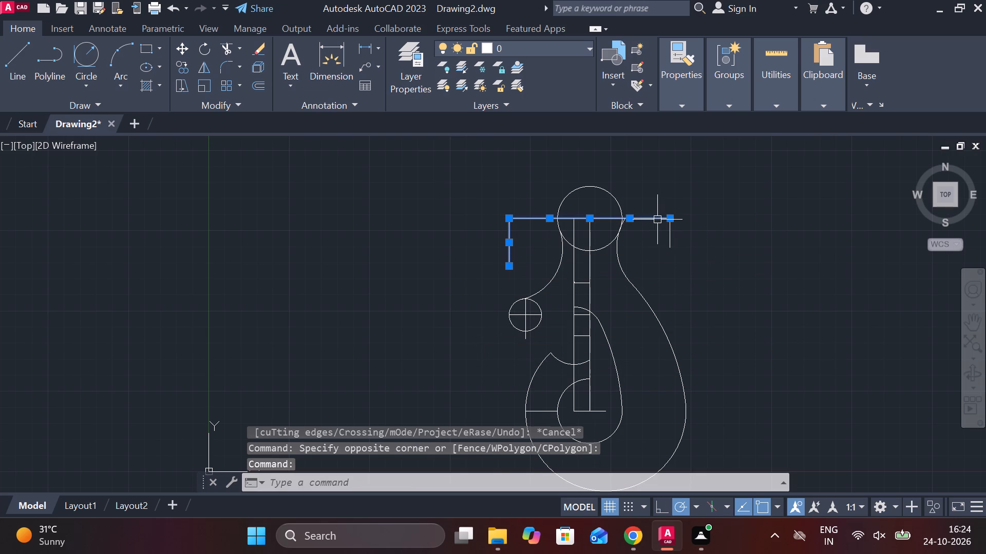
pyautogui.write('E')
pyautogui.press('space')
# Trim the right neck arc's overshoot and the top circle's lower portion between the two neck arcs.
pyautogui.scroll(2, 666, 239)
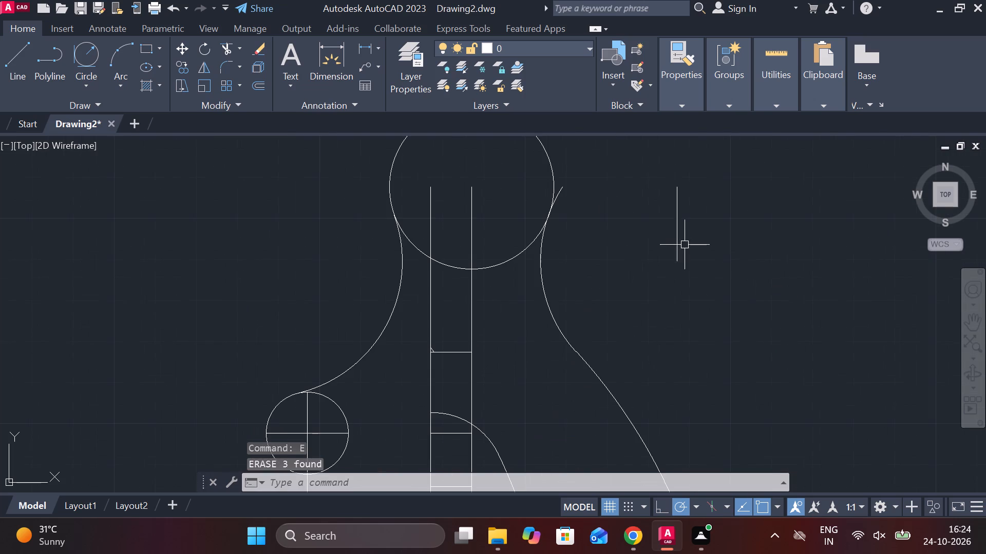
pyautogui.write('TR')
pyautogui.press('space')
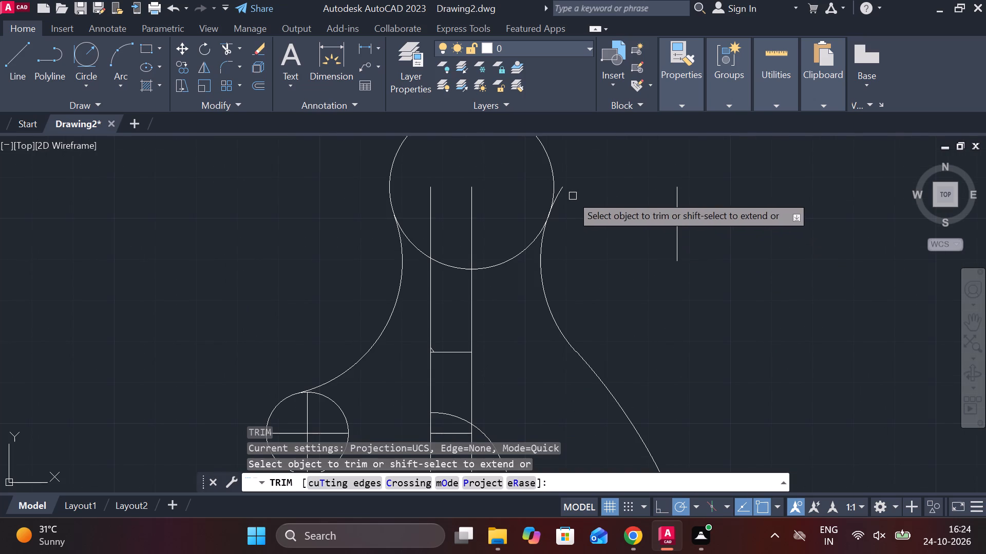
pyautogui.click(561, 190)
pyautogui.click(521, 251)
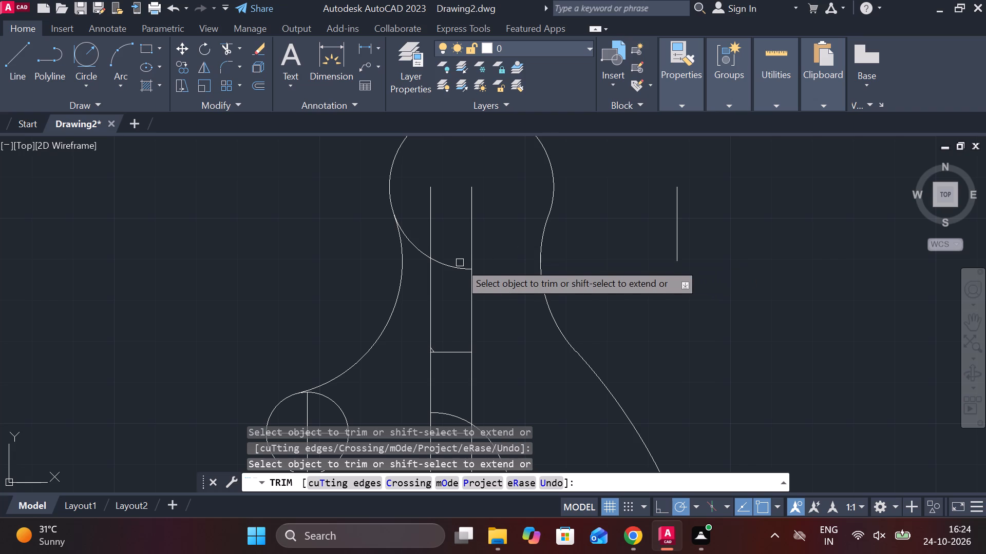
pyautogui.click(454, 270)
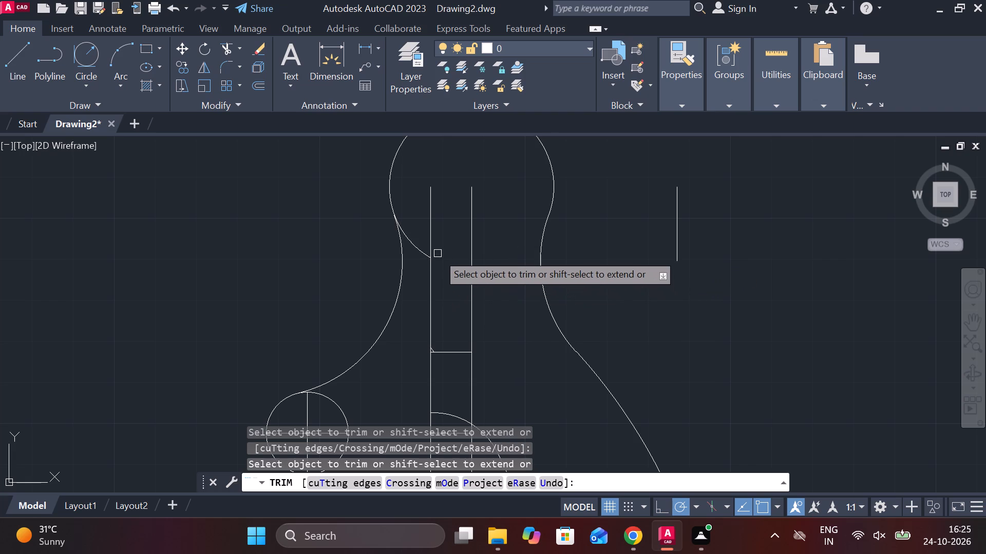
pyautogui.click(418, 250)
# Remove the leftover short vertical line to the right of the top circle with Trim.
pyautogui.scroll(-2, 501, 267)
pyautogui.moveTo(576, 273); pyautogui.dragTo(571, 262)
pyautogui.click(550, 221)
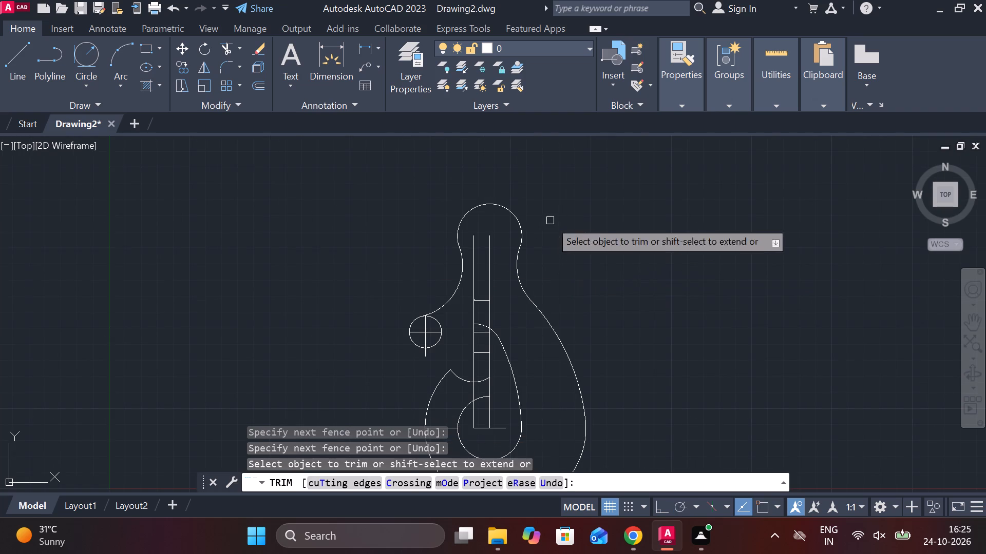
# Trim away the two vertical construction lines and their crossbar above the inner arc, including the tiny remnant at the crossbar.
pyautogui.scroll(-1, 606, 284)
pyautogui.moveTo(606, 284); pyautogui.dragTo(561, 231, button='middle')
pyautogui.scroll(2, 539, 279)
pyautogui.scroll(-2, 598, 271)
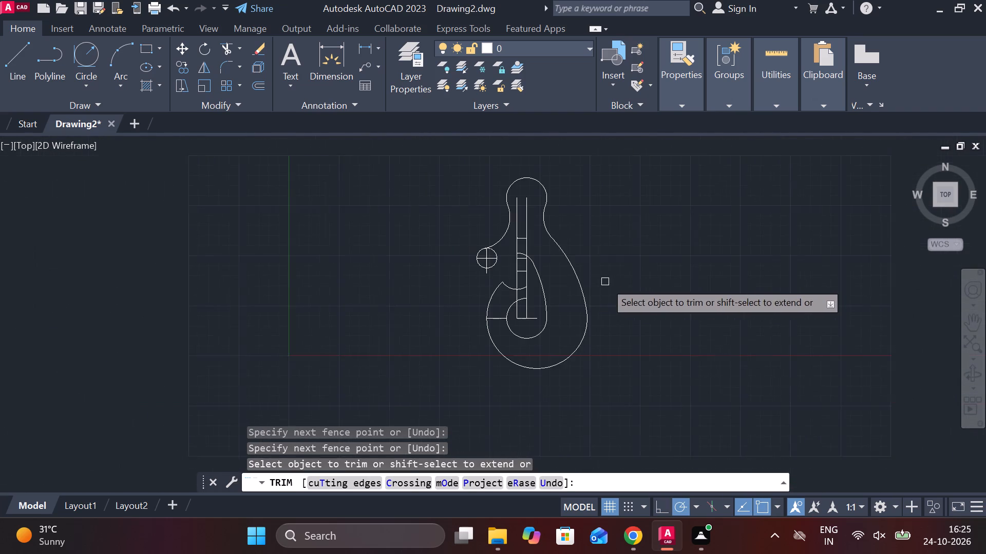
pyautogui.moveTo(623, 288); pyautogui.dragTo(650, 291, button='middle')
pyautogui.scroll(2, 549, 253)
pyautogui.moveTo(581, 262); pyautogui.dragTo(546, 184)
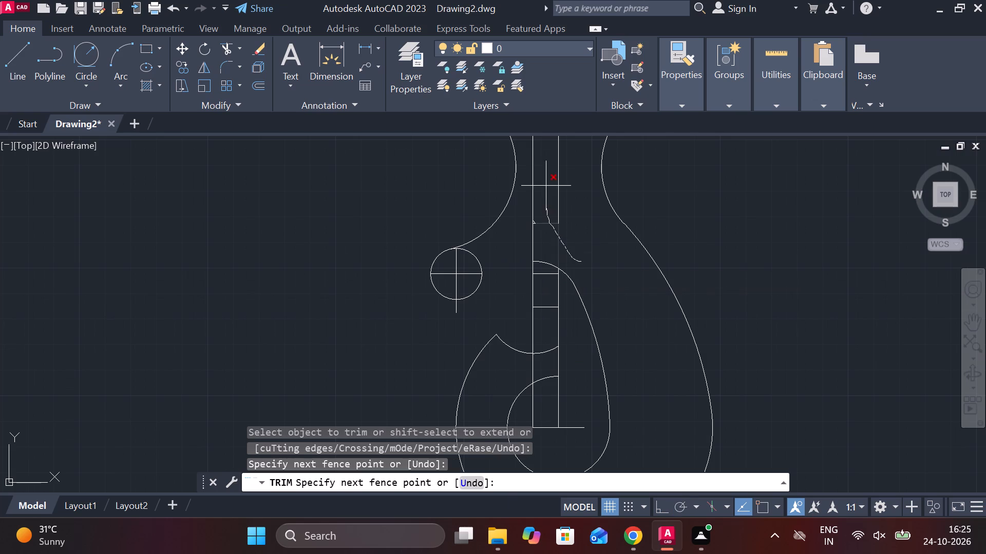
pyautogui.moveTo(546, 184); pyautogui.dragTo(562, 179)
pyautogui.moveTo(562, 179); pyautogui.dragTo(563, 213)
pyautogui.moveTo(536, 243); pyautogui.dragTo(522, 221)
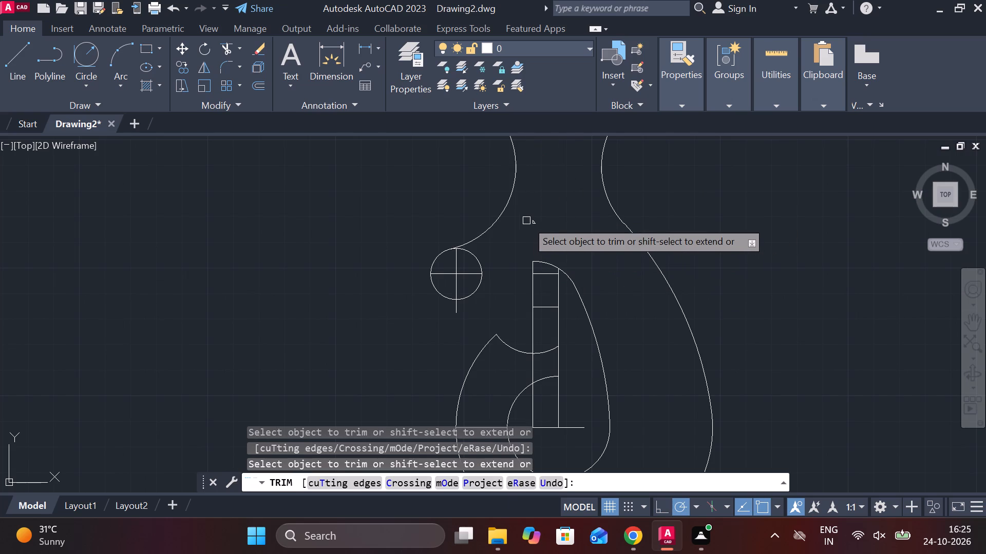
pyautogui.click(532, 221)
pyautogui.click(533, 220)
pyautogui.click(536, 221)
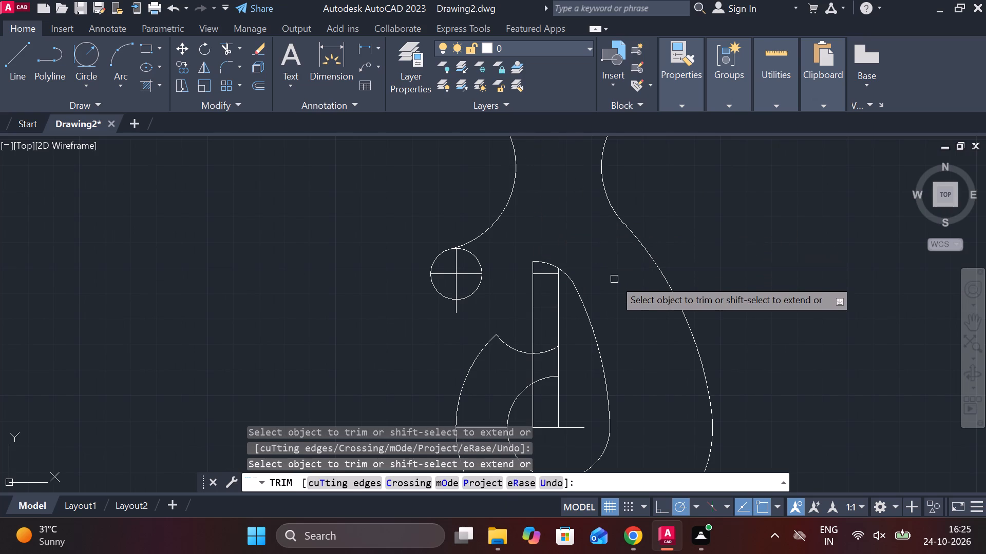
# Trim the concave and inner arcs between the vertical lines, plus the left vertical line's bottom and upper segments, near the hook tip.
pyautogui.scroll(-1, 615, 281)
pyautogui.moveTo(608, 292); pyautogui.dragTo(554, 232, button='middle')
pyautogui.scroll(1, 653, 304)
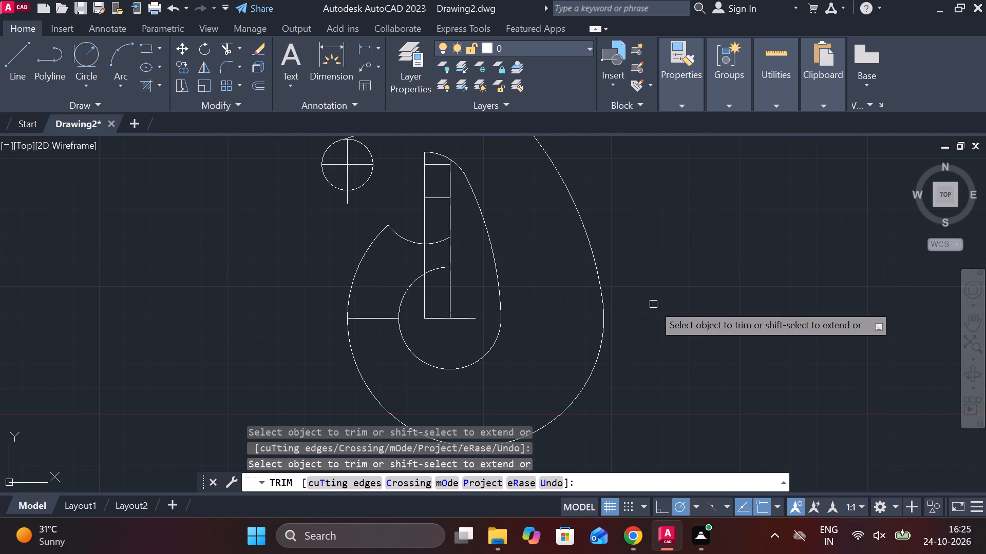
pyautogui.scroll(-1, 653, 304)
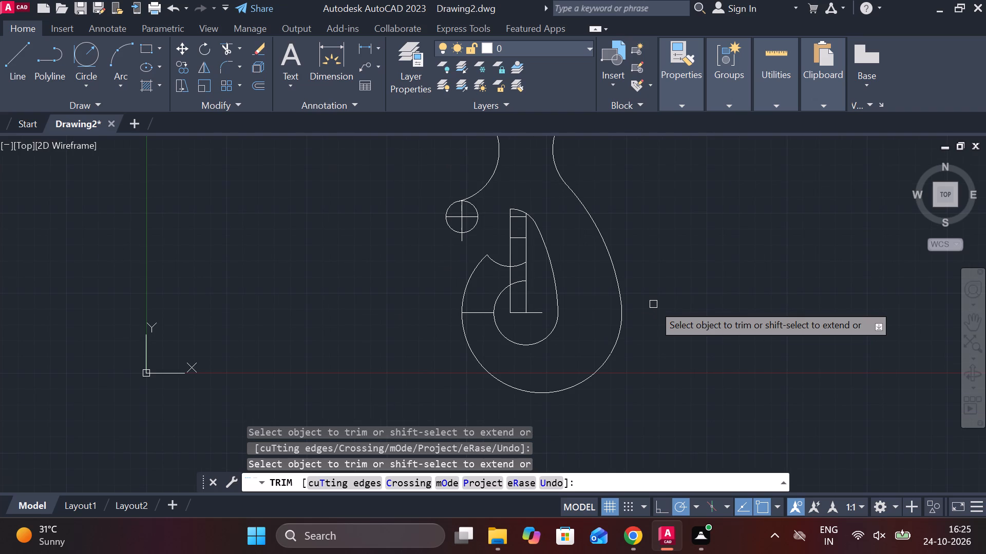
pyautogui.scroll(2, 521, 288)
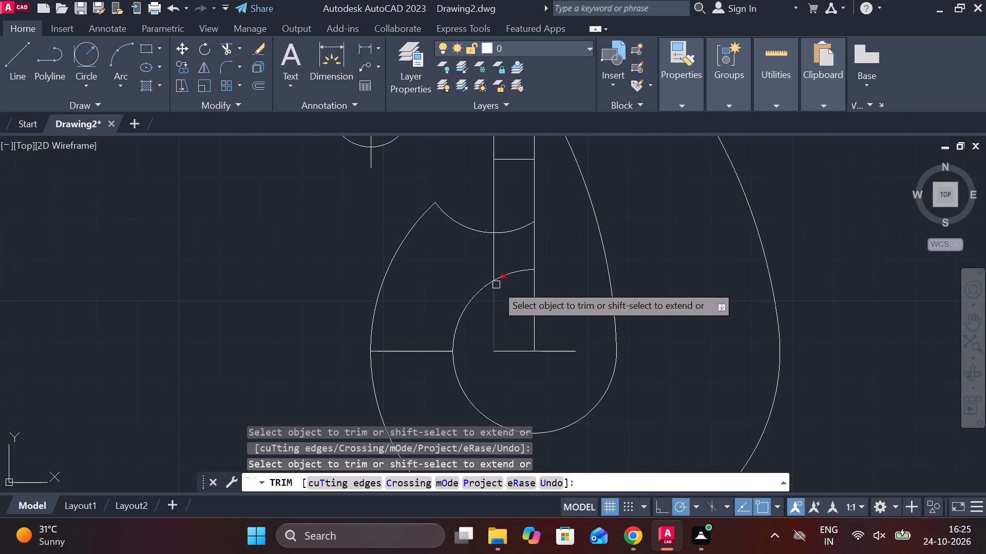
pyautogui.click(508, 231)
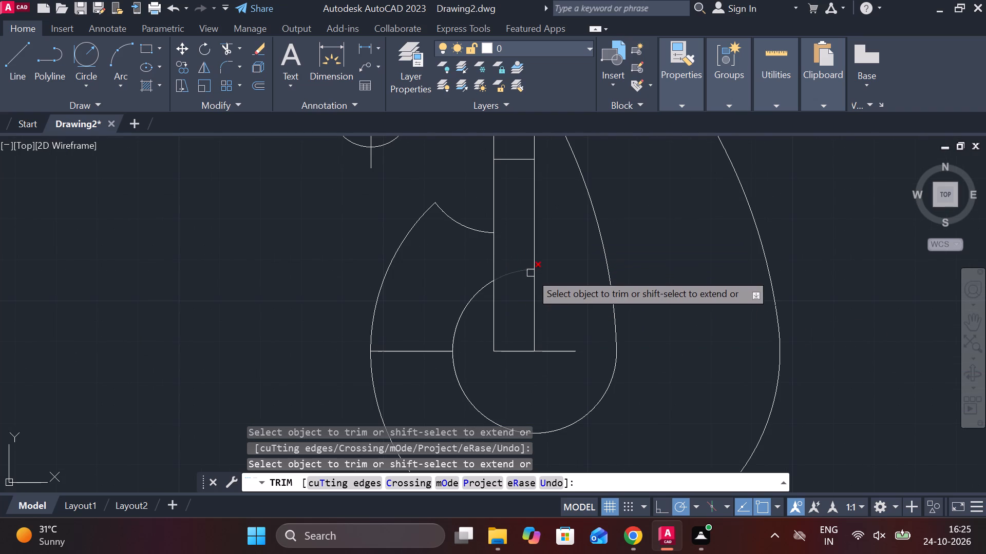
pyautogui.click(530, 273)
pyautogui.click(493, 300)
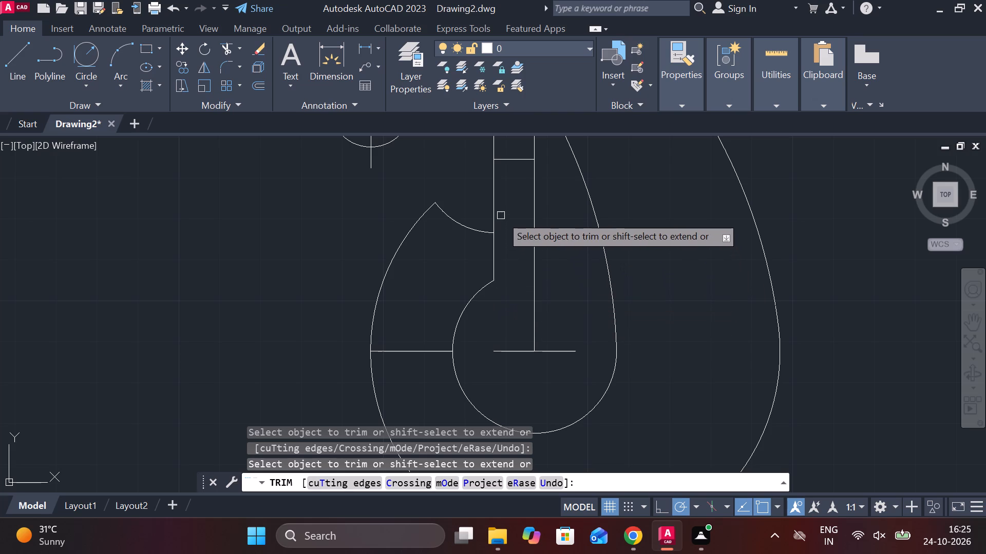
pyautogui.click(495, 205)
pyautogui.scroll(-1, 525, 221)
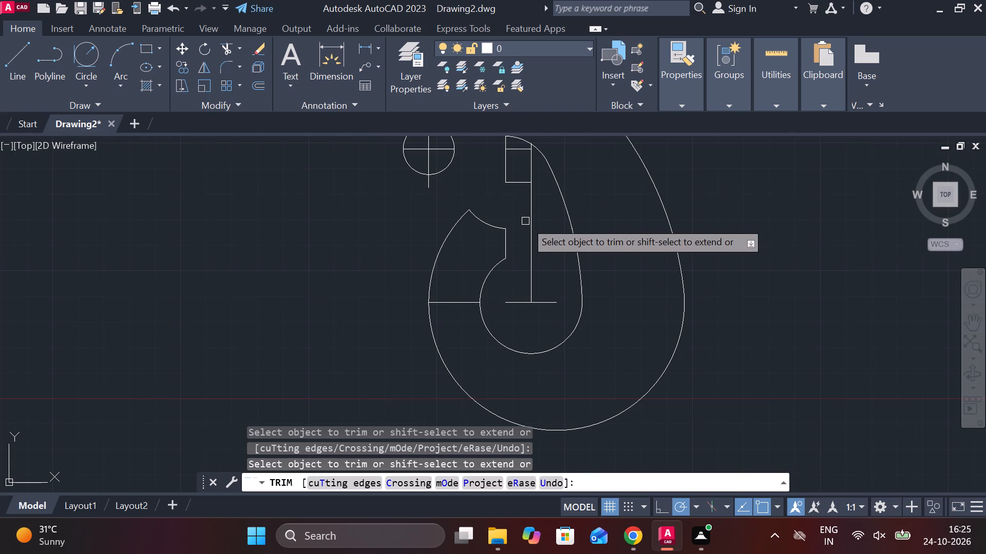
pyautogui.press('Escape')
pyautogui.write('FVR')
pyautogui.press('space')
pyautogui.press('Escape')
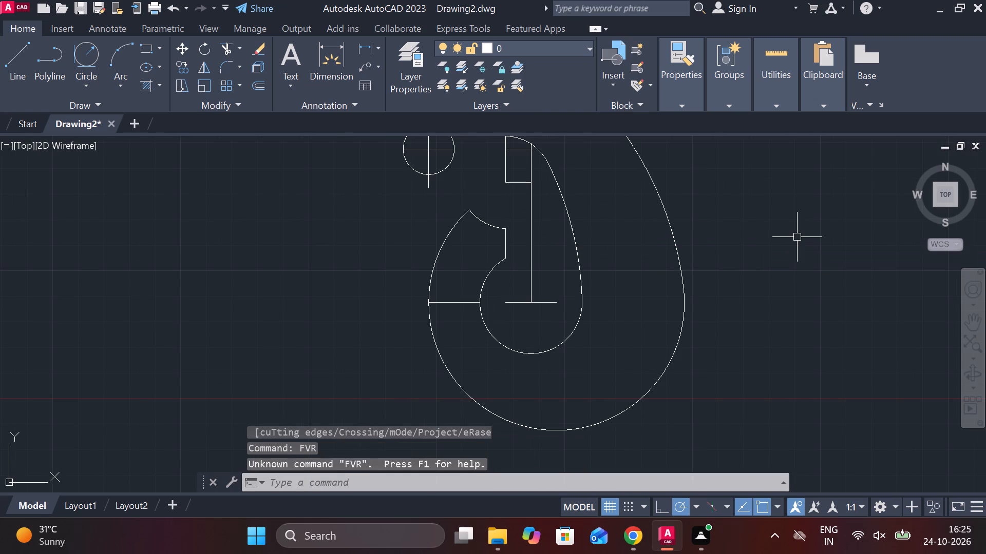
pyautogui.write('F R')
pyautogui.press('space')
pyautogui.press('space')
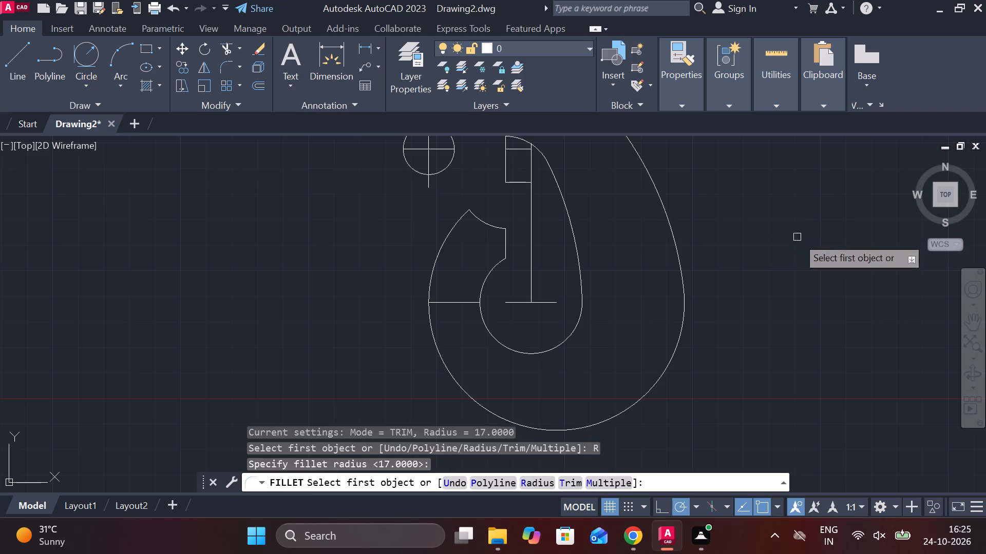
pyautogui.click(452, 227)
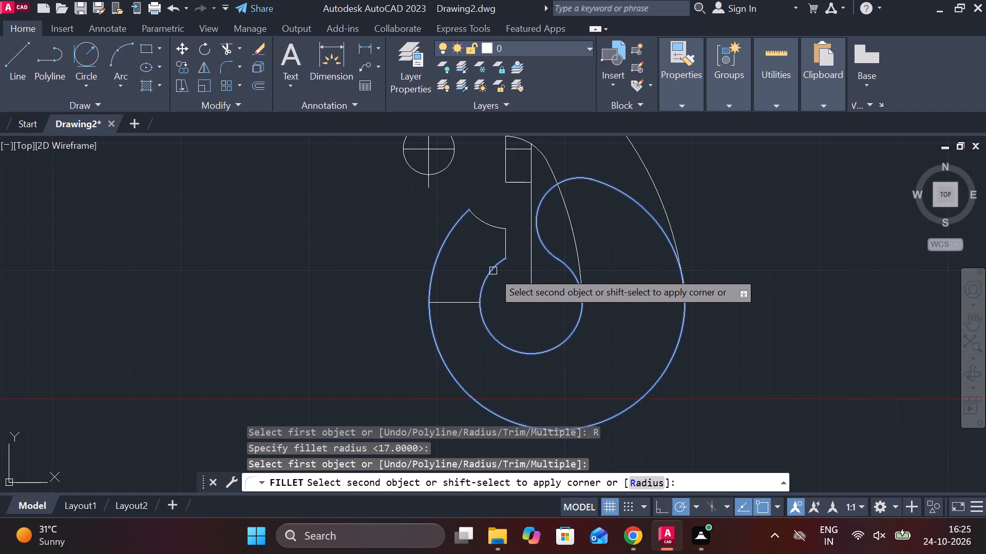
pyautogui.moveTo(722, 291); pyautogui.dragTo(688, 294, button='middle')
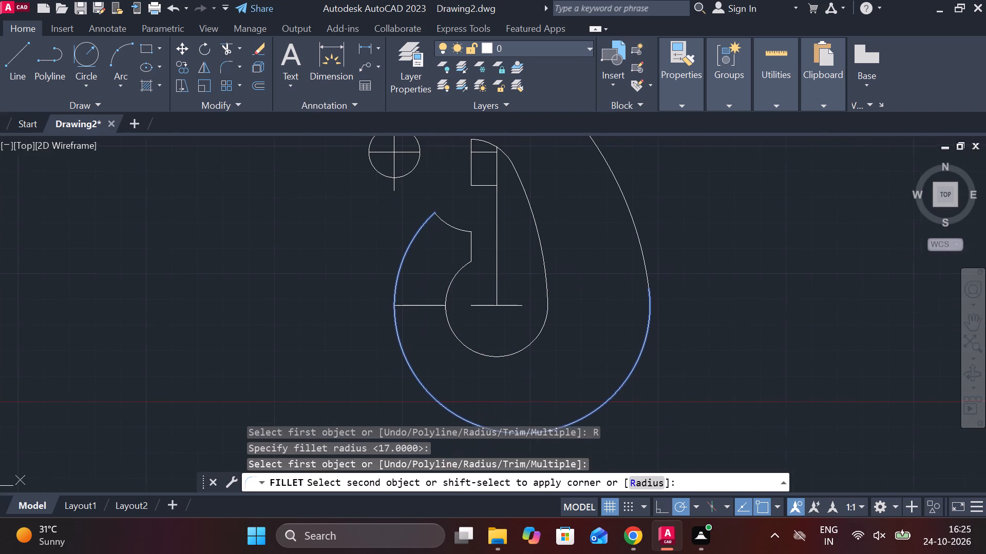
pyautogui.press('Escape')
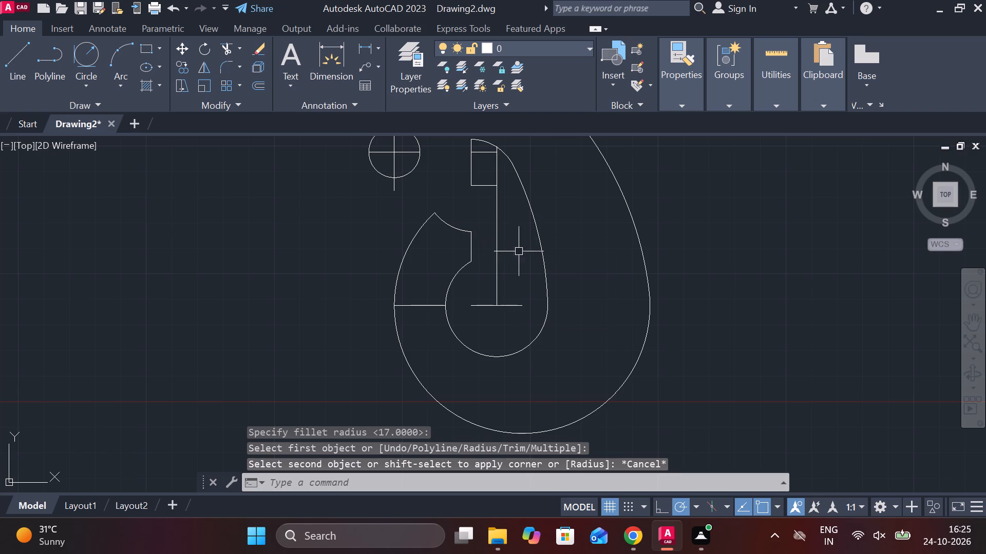
# Erase the concave arc and the short vertical line closing the hook tip.
pyautogui.click(472, 242)
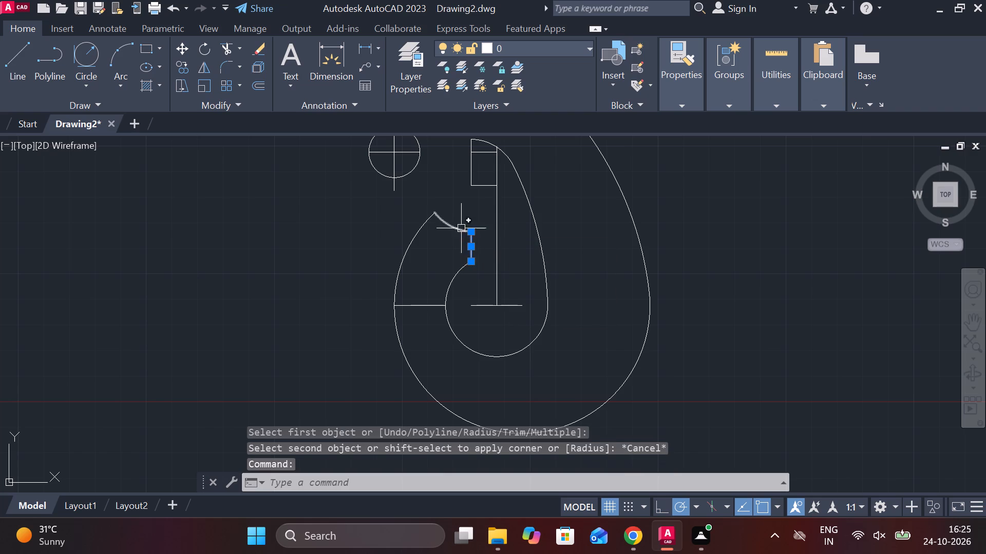
pyautogui.click(461, 228)
pyautogui.write('E')
pyautogui.press('space')
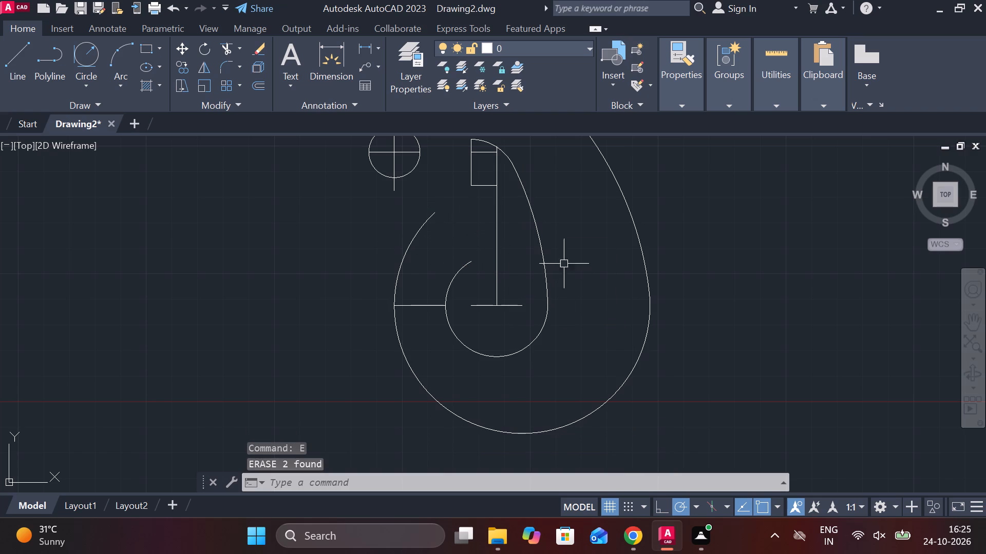
# Extend the outer left arc to the hook's inner flank curve and the inner left arc to the long vertical line.
pyautogui.write('EX')
pyautogui.press('space')
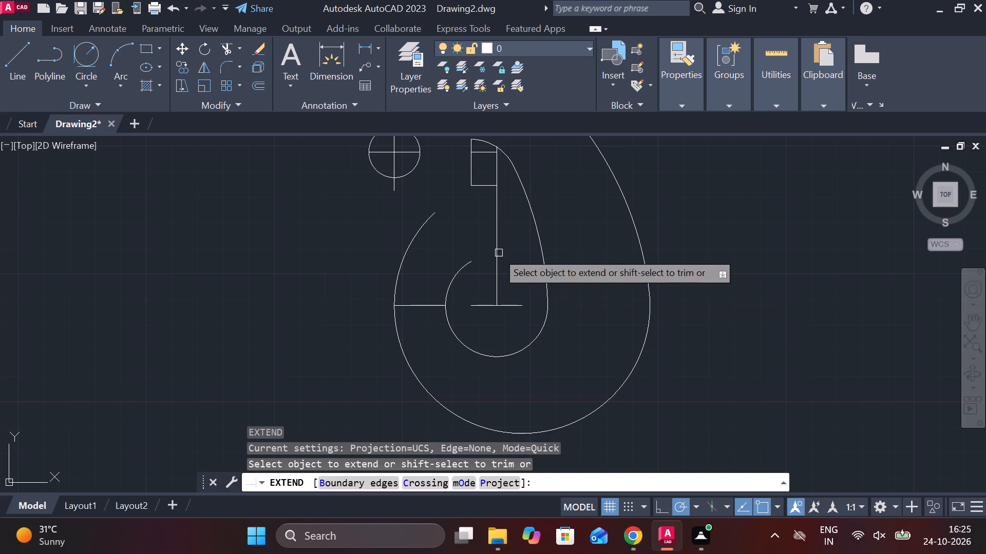
pyautogui.click(410, 236)
pyautogui.click(461, 273)
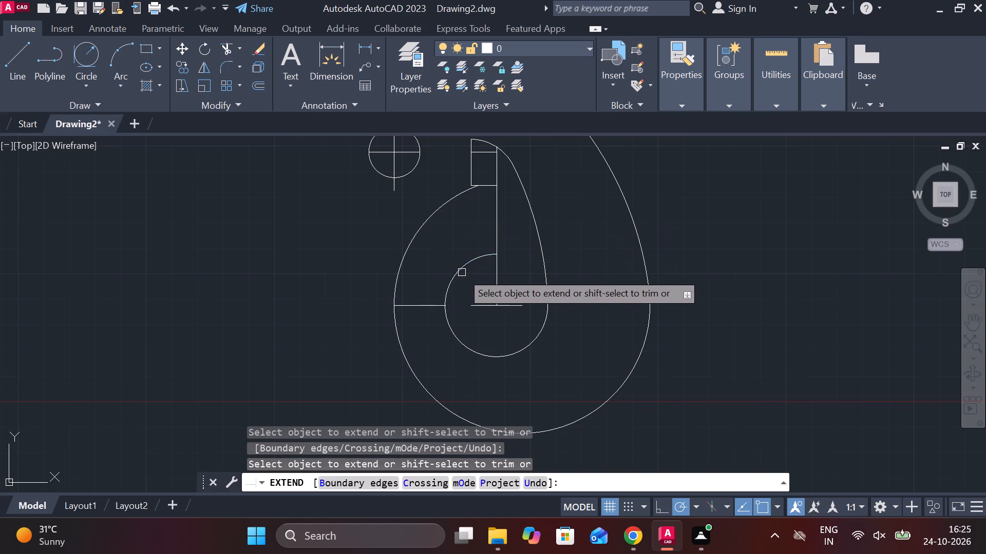
pyautogui.click(475, 263)
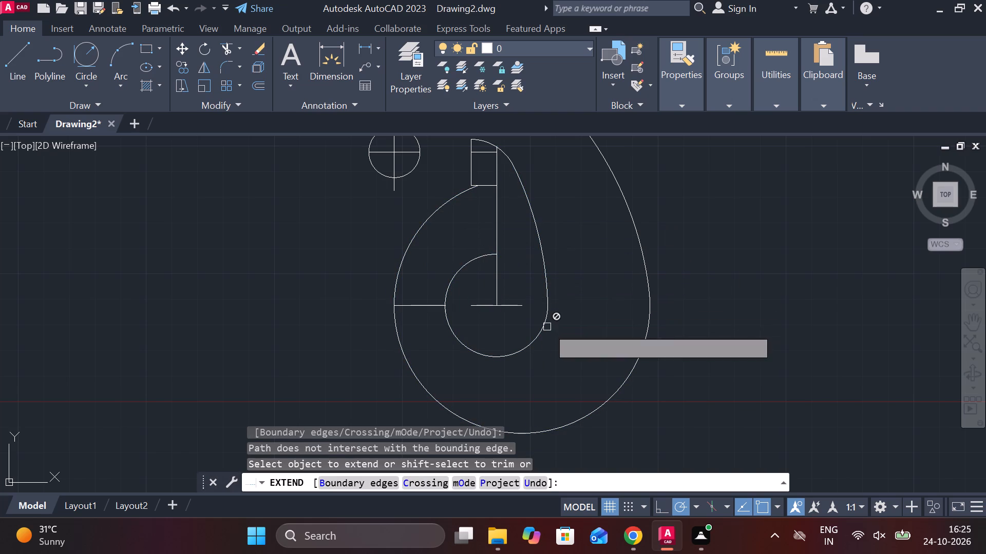
pyautogui.click(459, 189)
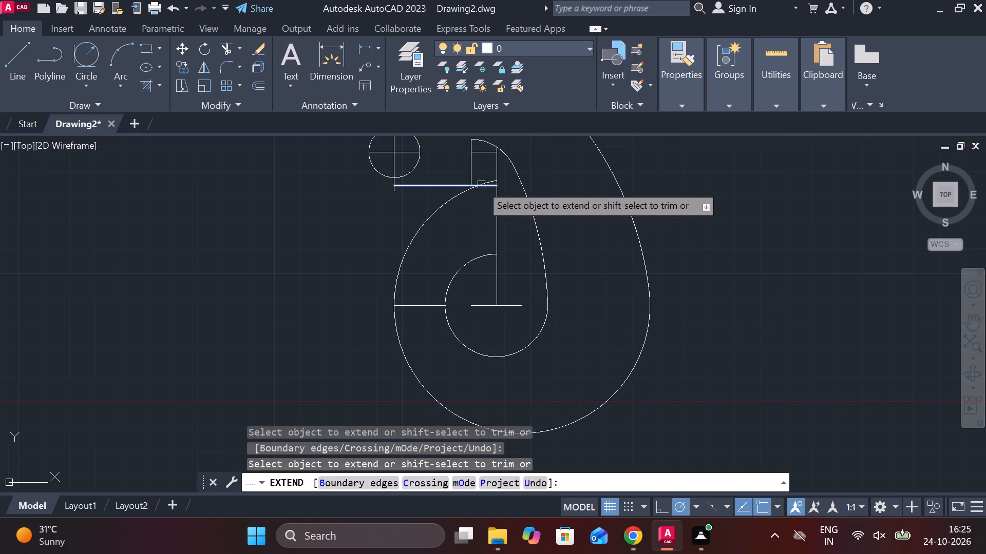
pyautogui.click(460, 195)
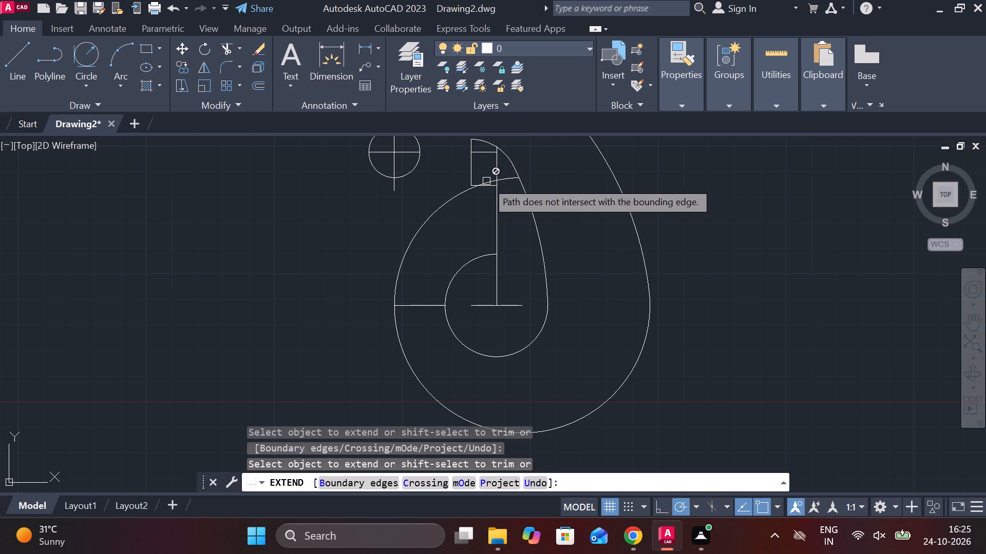
pyautogui.click(486, 181)
pyautogui.scroll(3, 477, 169)
pyautogui.click(609, 219)
pyautogui.scroll(-3, 610, 216)
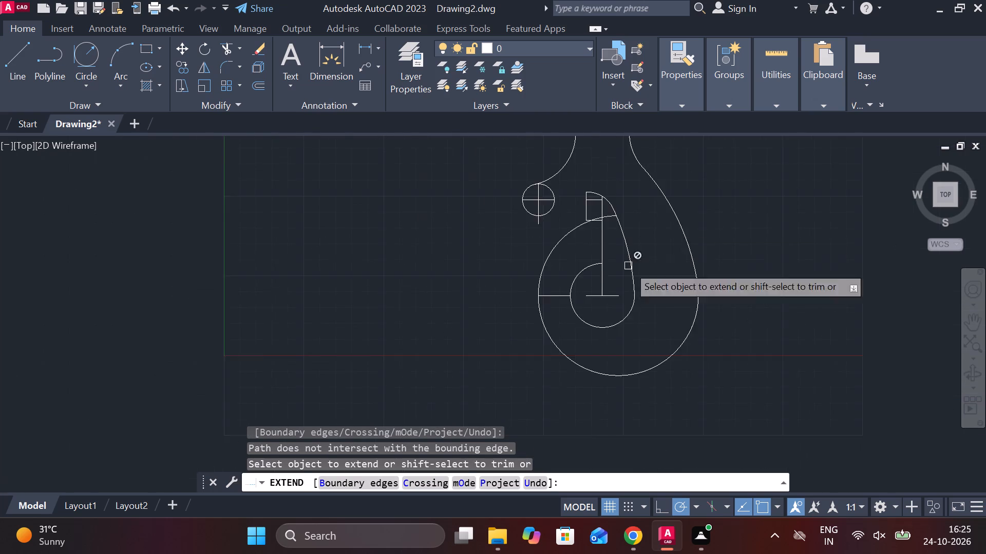
pyautogui.scroll(-3, 639, 281)
pyautogui.scroll(3, 648, 302)
pyautogui.moveTo(691, 293); pyautogui.dragTo(629, 338, button='middle')
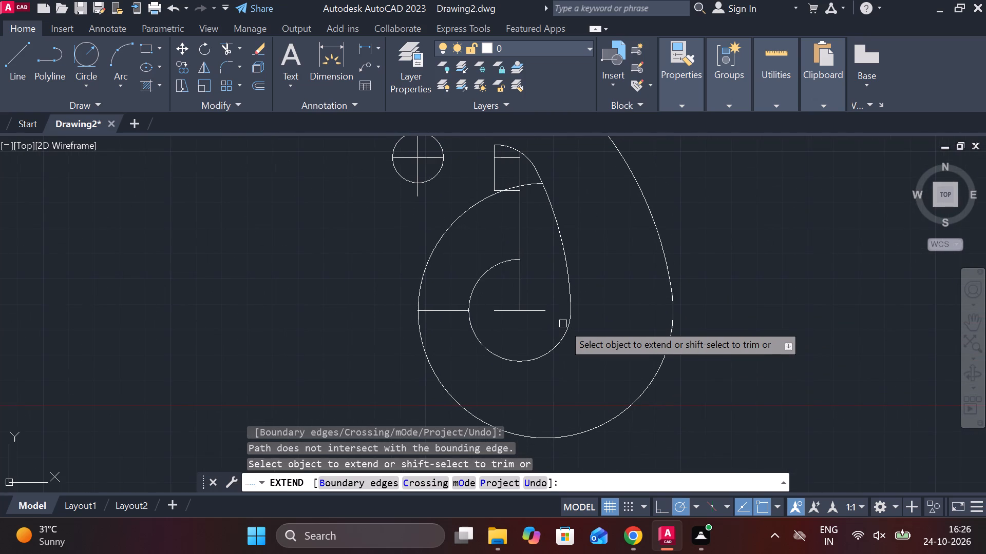
pyautogui.moveTo(550, 326); pyautogui.dragTo(563, 401, button='middle')
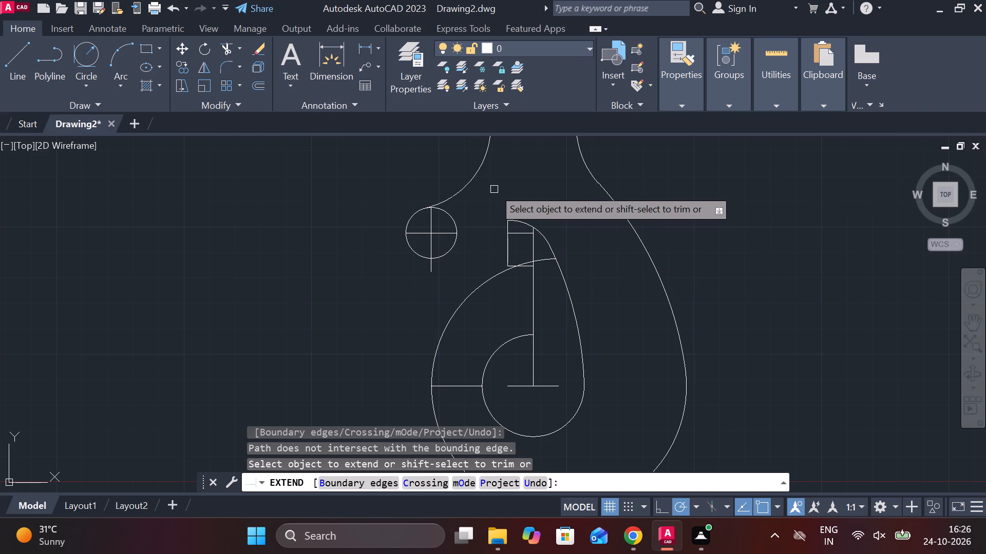
pyautogui.press('Escape')
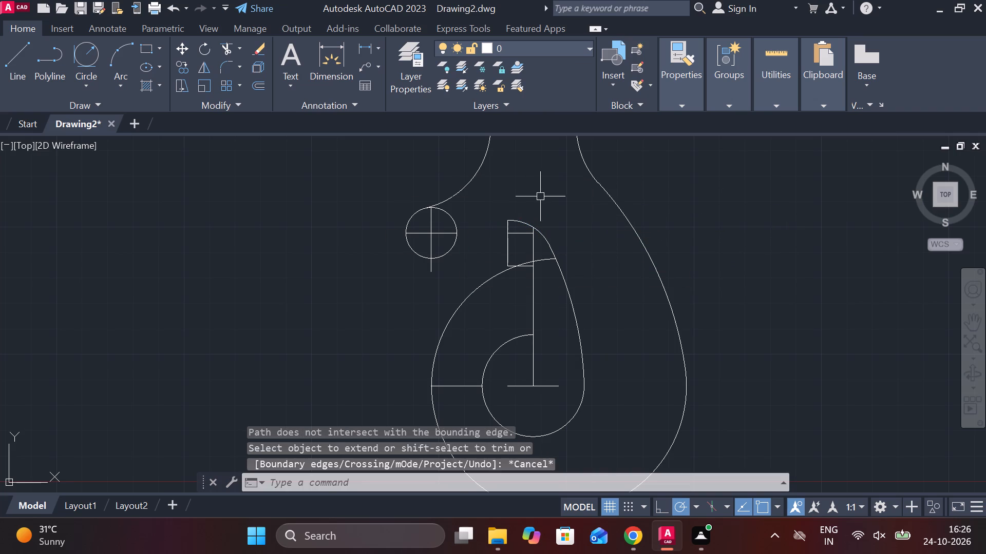
# Draw a circle of radius 33 tangent to the small crosshaired circle and the short arc above the rectangle.
pyautogui.click(92, 51)
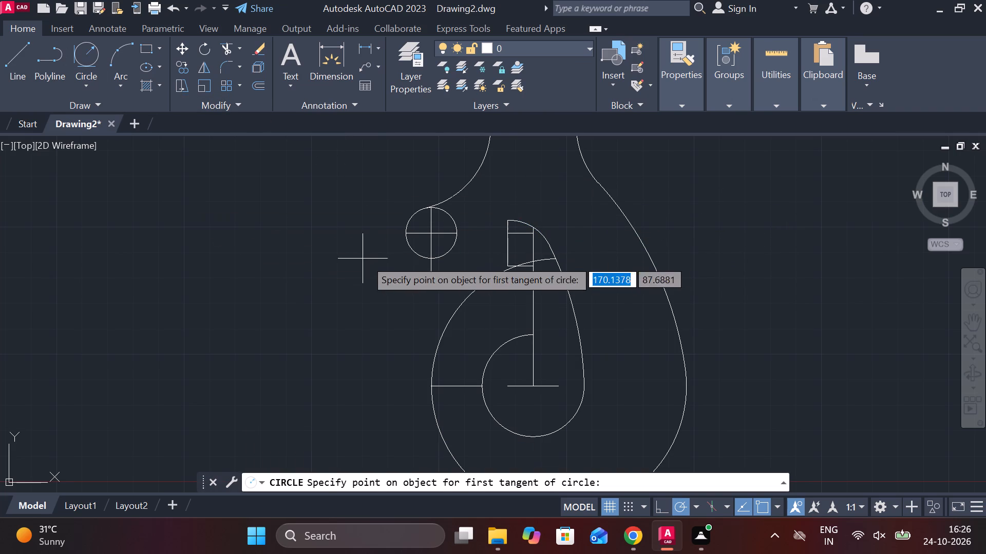
pyautogui.click(397, 251)
pyautogui.click(512, 218)
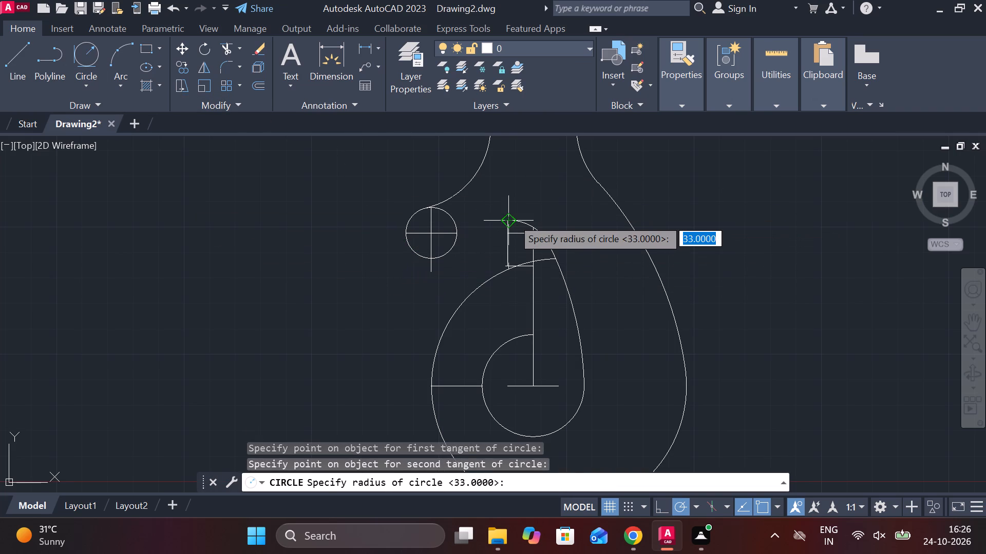
pyautogui.press('Return')
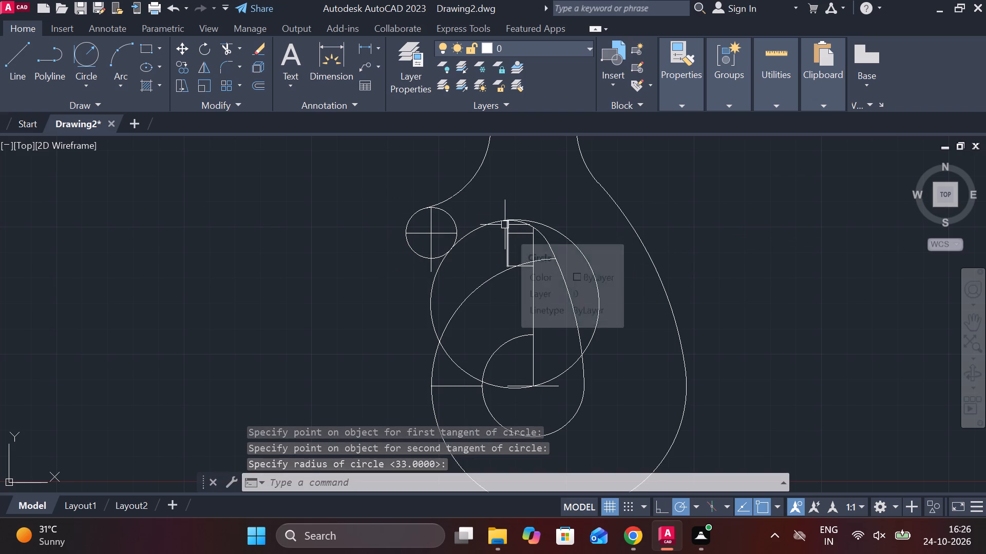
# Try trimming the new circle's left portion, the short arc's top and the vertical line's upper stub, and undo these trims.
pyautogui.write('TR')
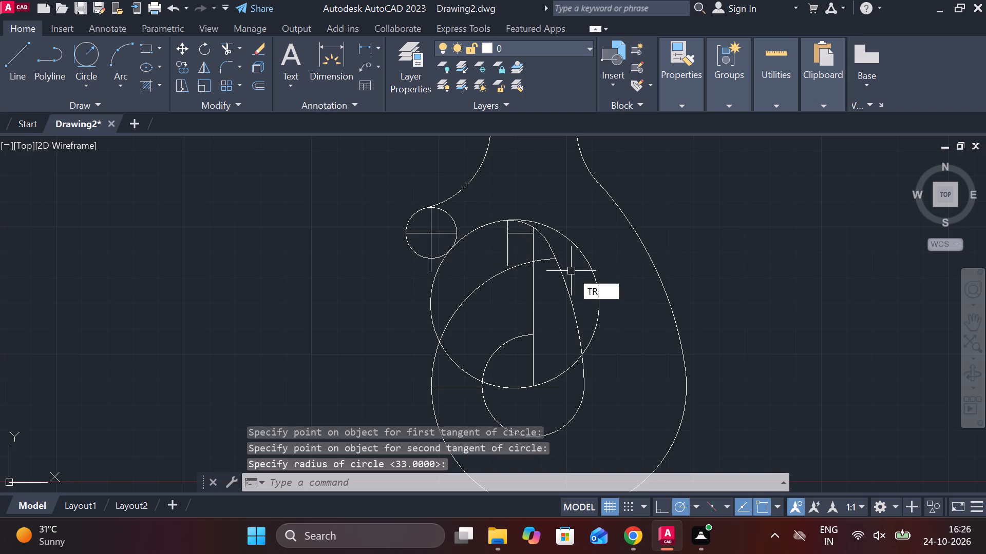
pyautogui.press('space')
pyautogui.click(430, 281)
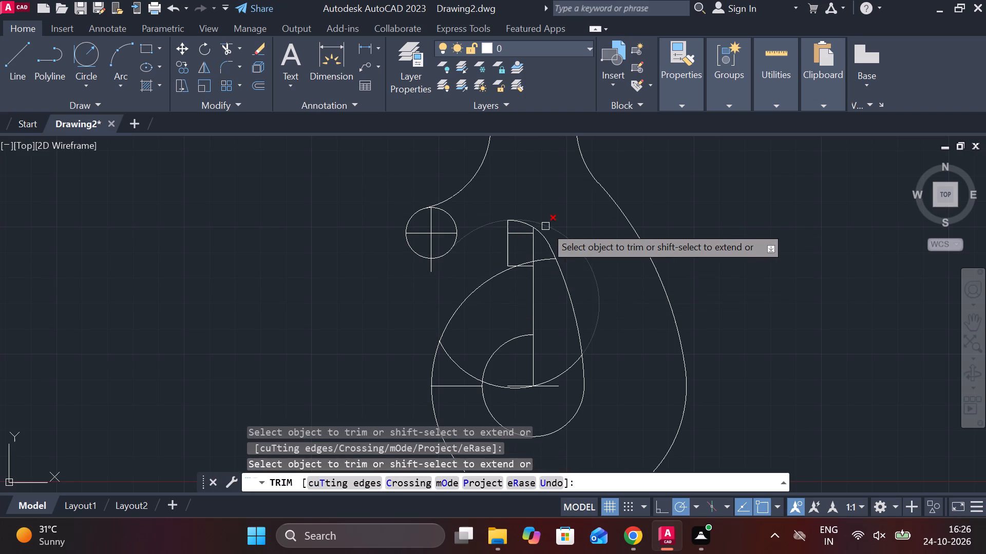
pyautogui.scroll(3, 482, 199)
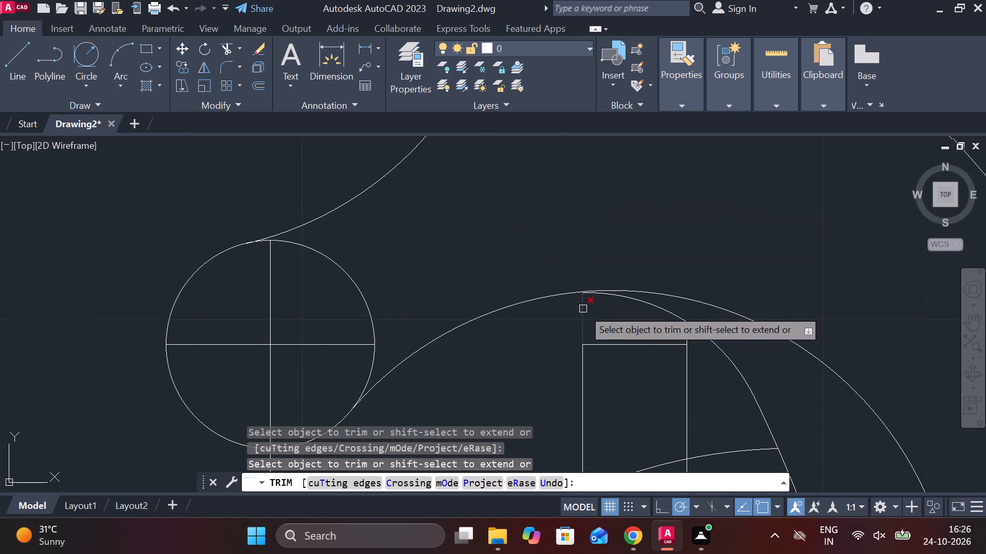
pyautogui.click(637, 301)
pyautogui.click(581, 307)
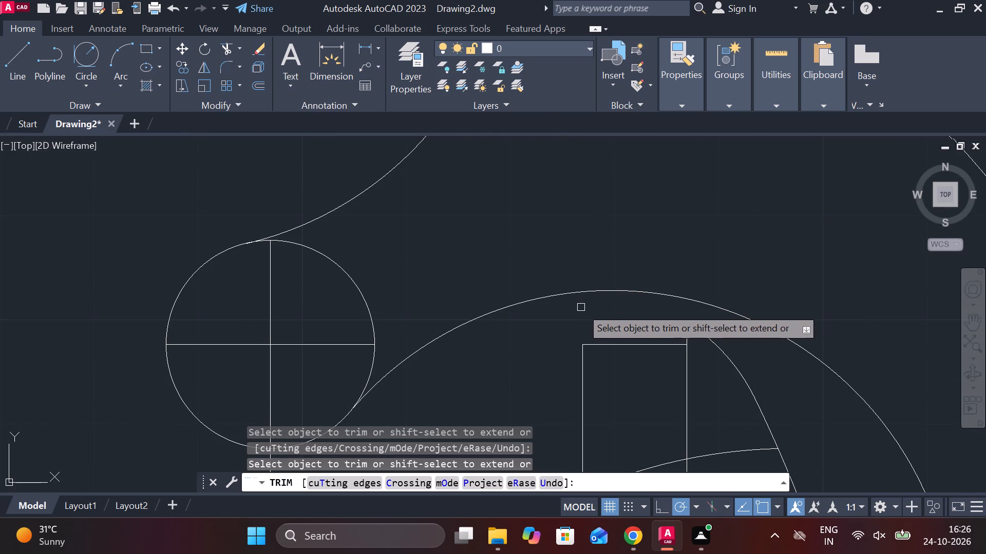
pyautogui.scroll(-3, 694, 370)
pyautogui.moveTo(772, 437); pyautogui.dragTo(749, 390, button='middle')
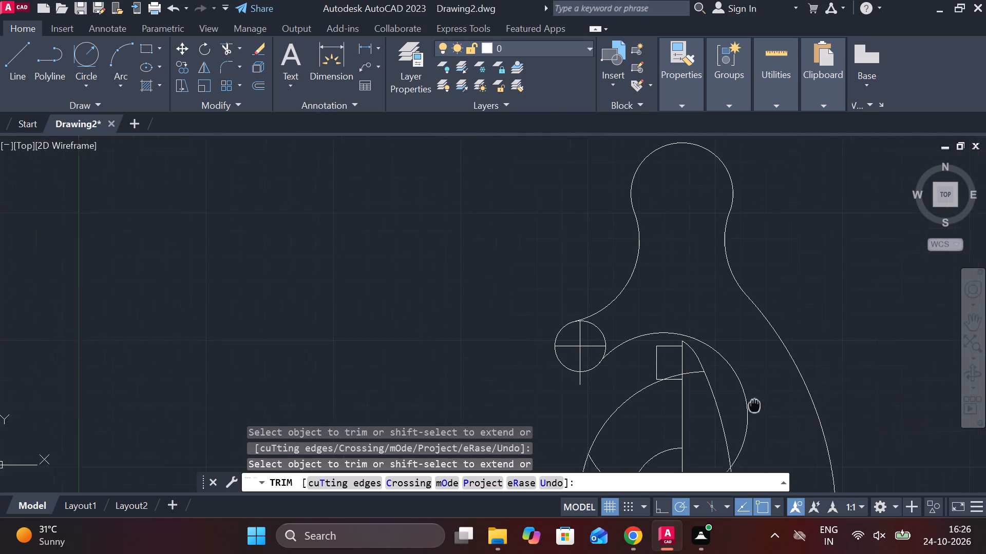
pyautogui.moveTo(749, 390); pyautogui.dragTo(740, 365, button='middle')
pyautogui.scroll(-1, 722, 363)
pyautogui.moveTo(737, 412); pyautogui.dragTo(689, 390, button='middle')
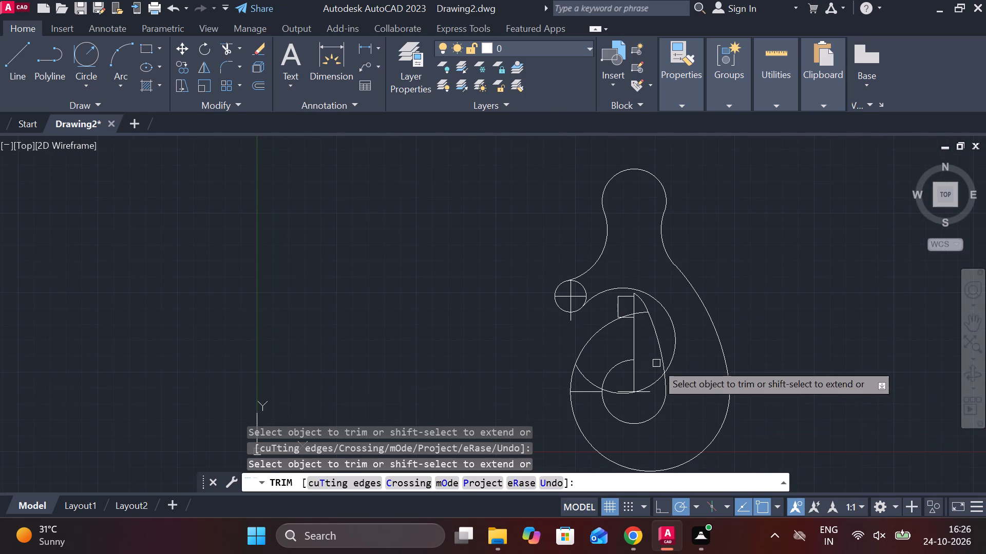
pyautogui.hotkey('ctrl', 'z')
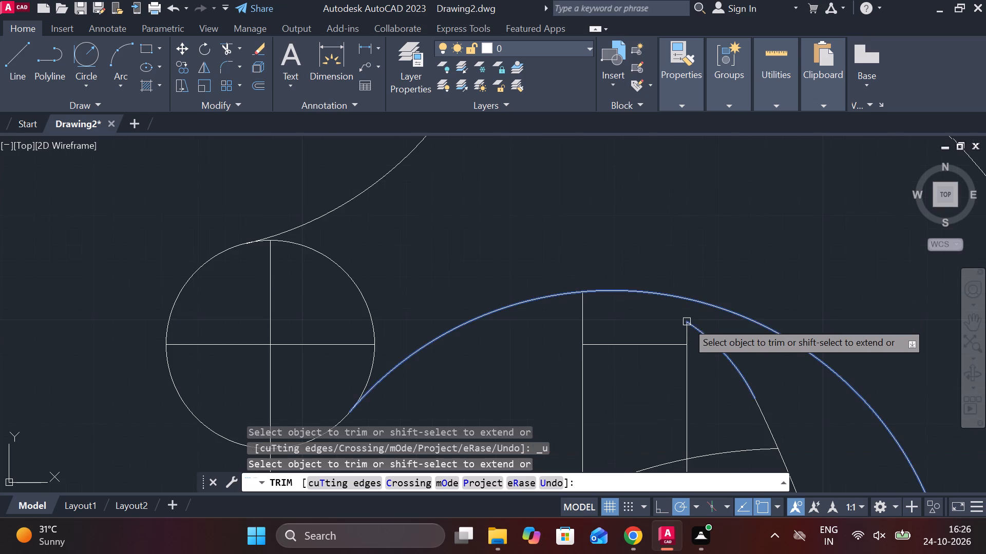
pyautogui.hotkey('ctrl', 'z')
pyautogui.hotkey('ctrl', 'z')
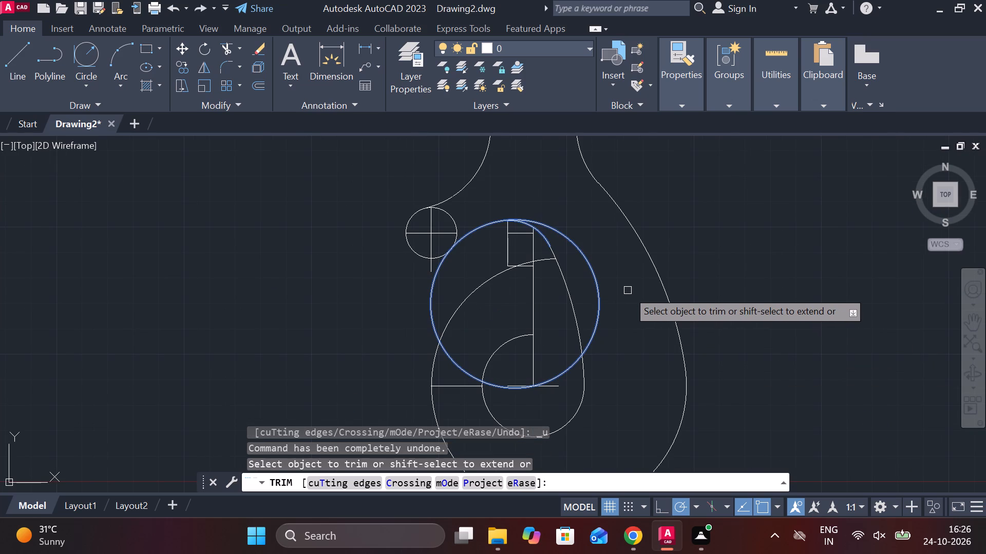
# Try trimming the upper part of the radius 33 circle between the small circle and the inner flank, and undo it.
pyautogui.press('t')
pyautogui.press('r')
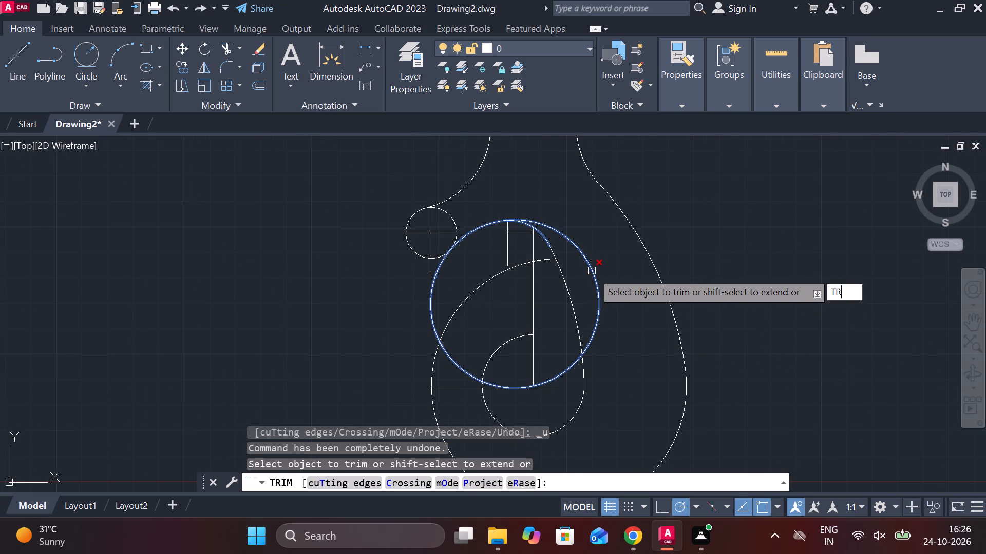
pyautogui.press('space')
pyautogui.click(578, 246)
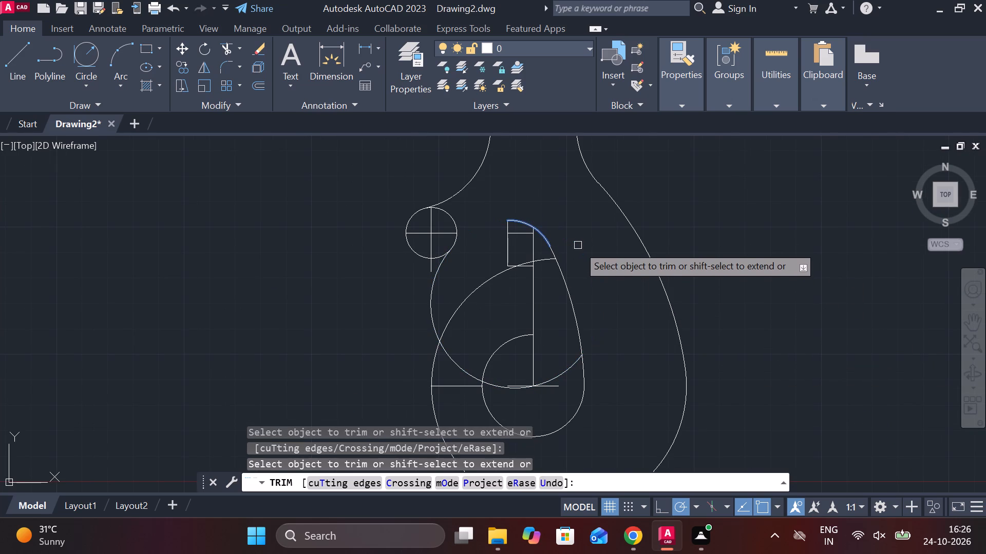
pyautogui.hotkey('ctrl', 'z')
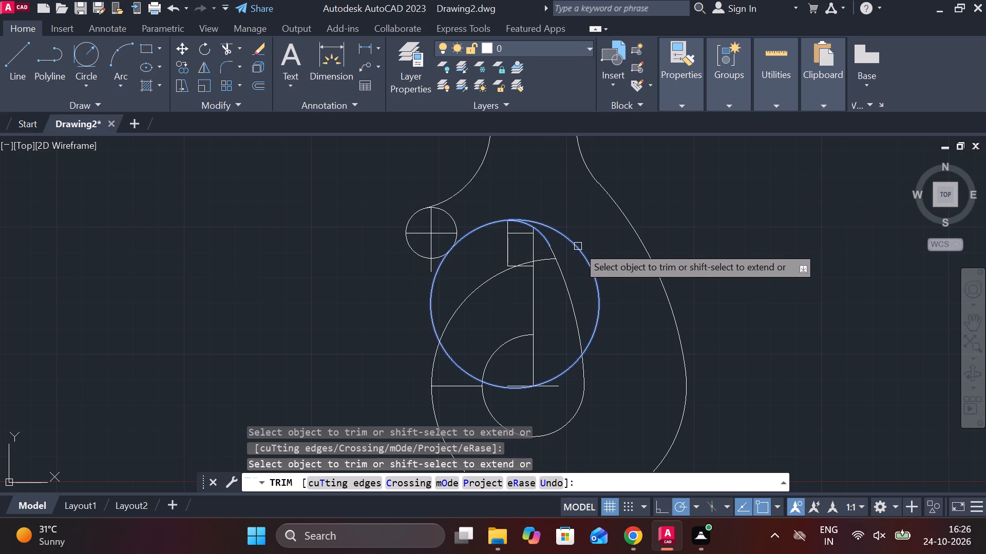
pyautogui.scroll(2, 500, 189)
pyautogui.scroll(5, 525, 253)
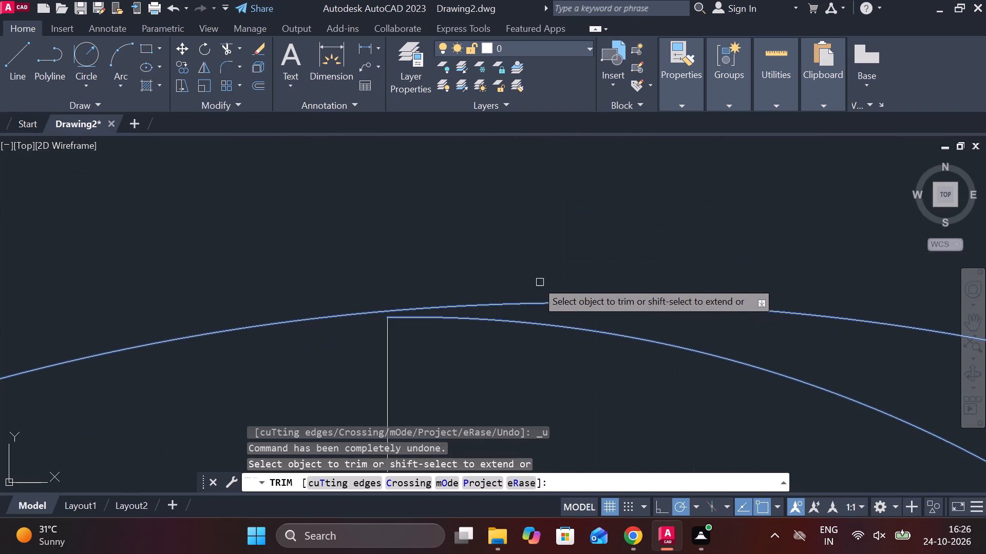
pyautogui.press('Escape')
# Move the radius 33 circle slightly down so that it meets the short arc's left endpoint above the rectangle.
pyautogui.click(478, 300)
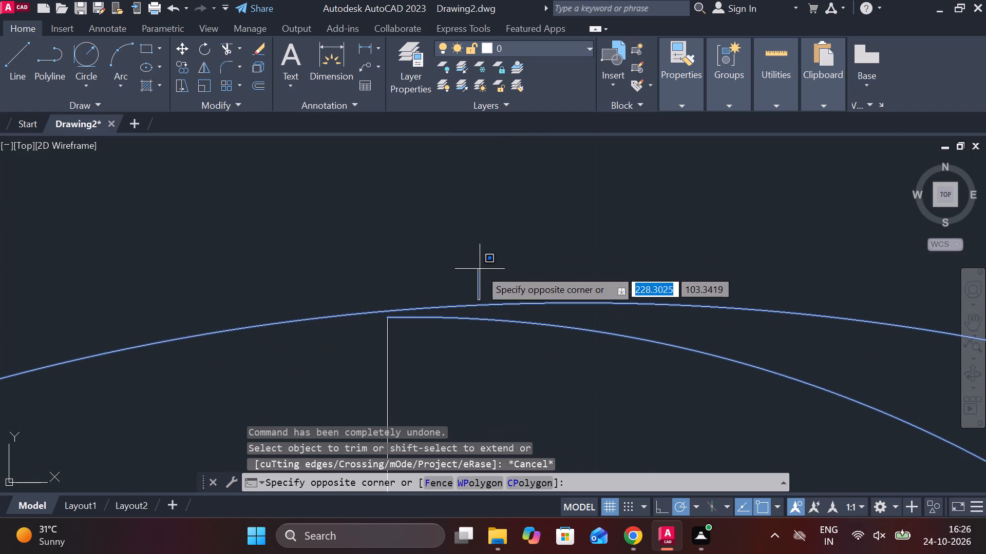
pyautogui.press('Escape')
pyautogui.click(476, 301)
pyautogui.click(476, 301)
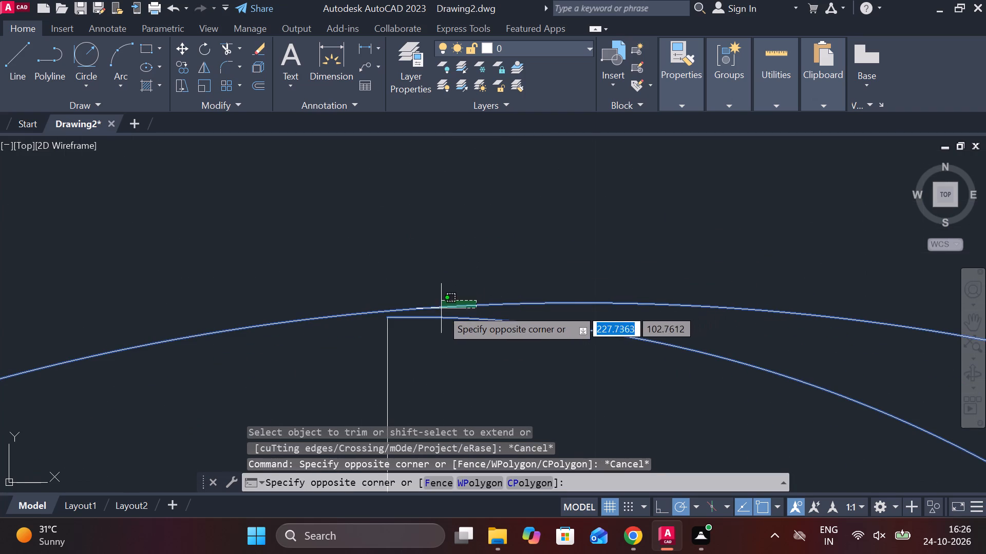
pyautogui.click(441, 308)
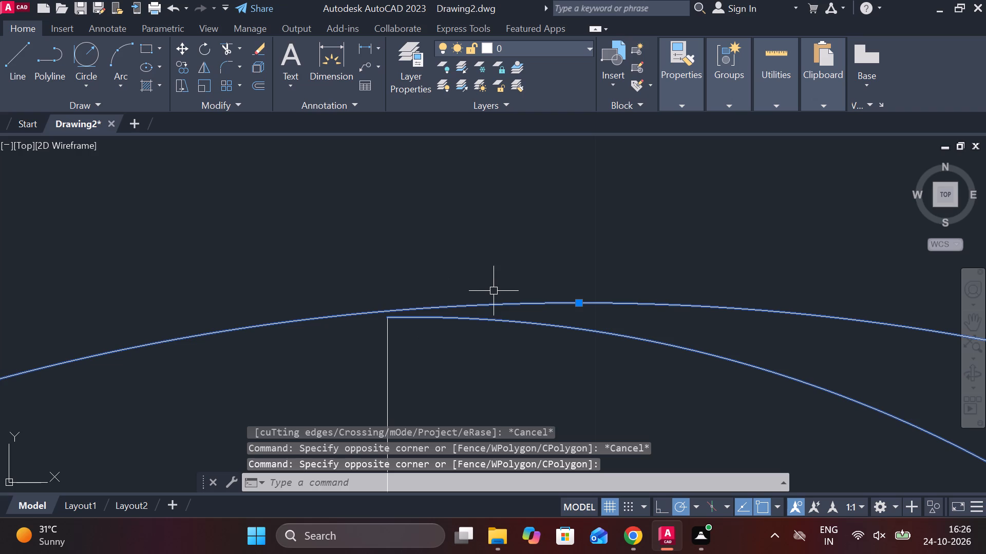
pyautogui.press('m')
pyautogui.press('Return')
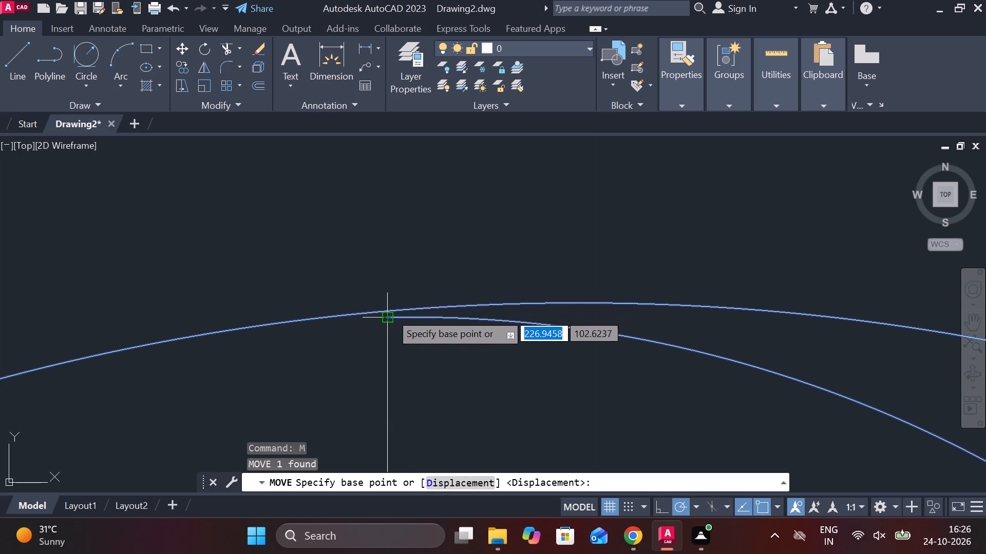
pyautogui.scroll(3, 388, 303)
pyautogui.click(388, 338)
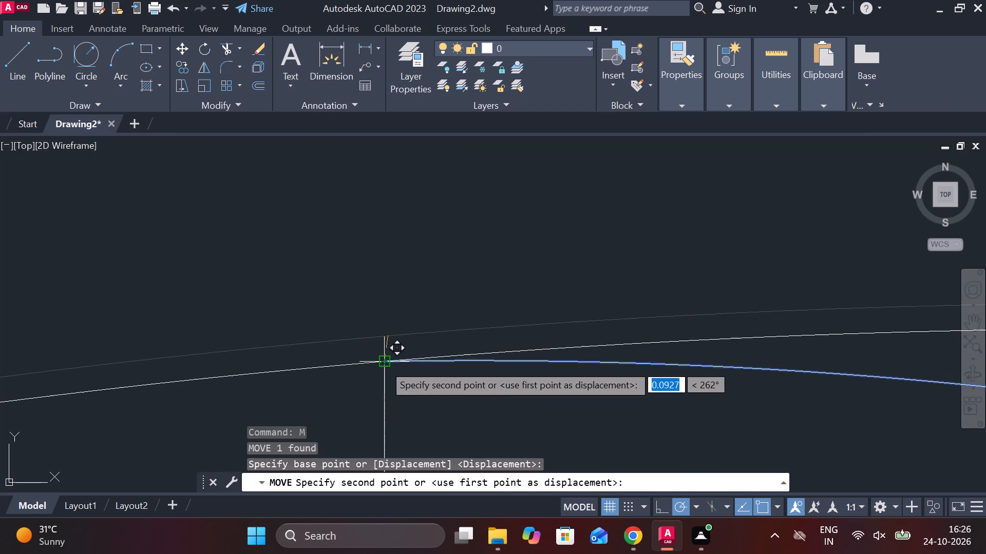
pyautogui.click(384, 364)
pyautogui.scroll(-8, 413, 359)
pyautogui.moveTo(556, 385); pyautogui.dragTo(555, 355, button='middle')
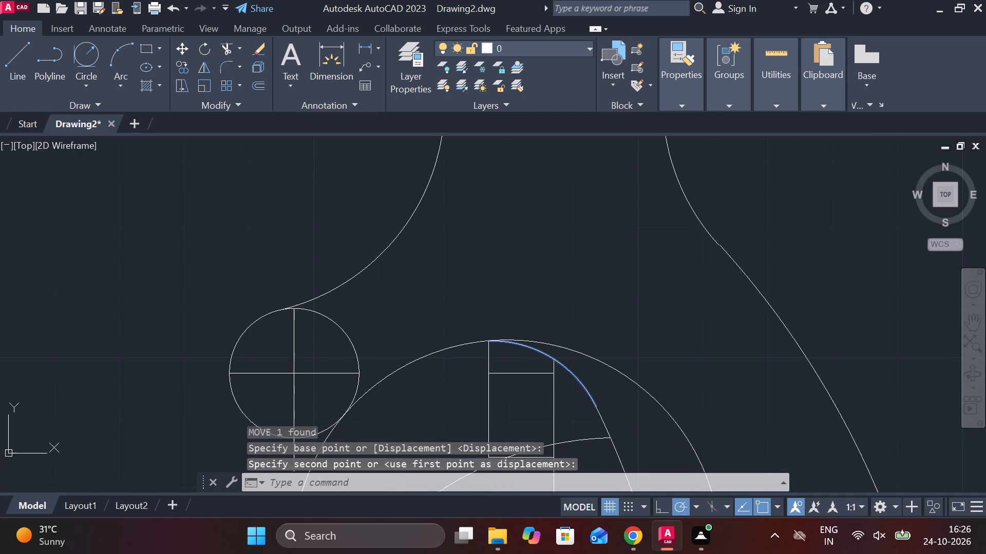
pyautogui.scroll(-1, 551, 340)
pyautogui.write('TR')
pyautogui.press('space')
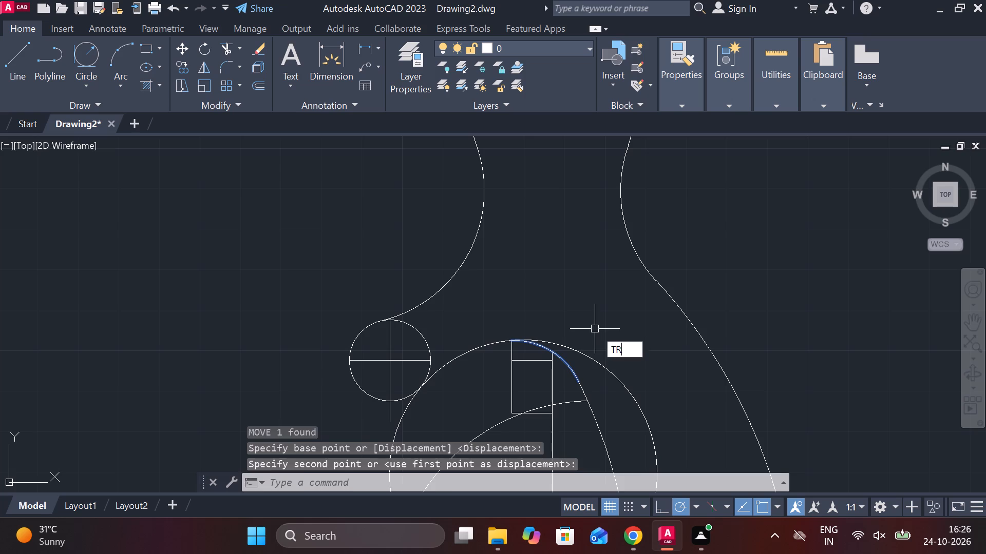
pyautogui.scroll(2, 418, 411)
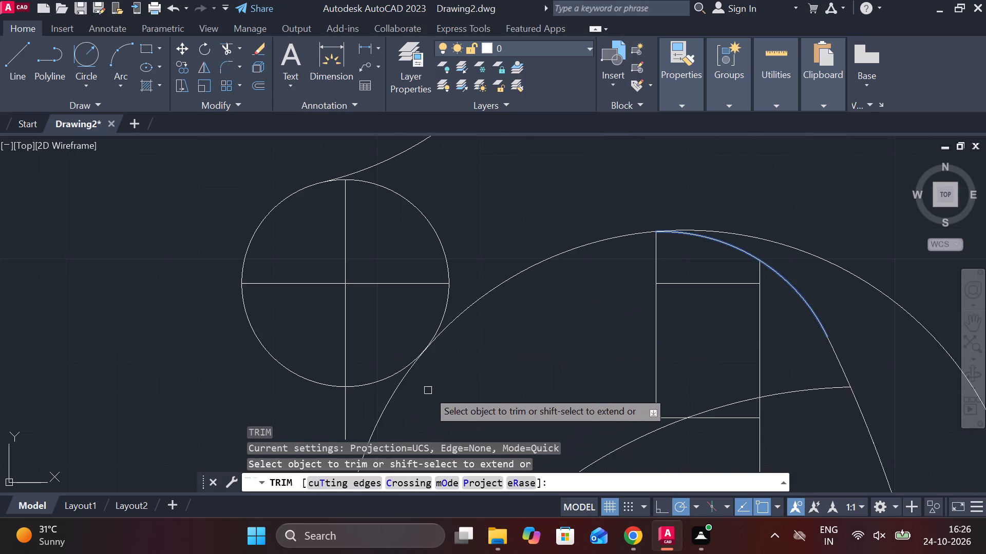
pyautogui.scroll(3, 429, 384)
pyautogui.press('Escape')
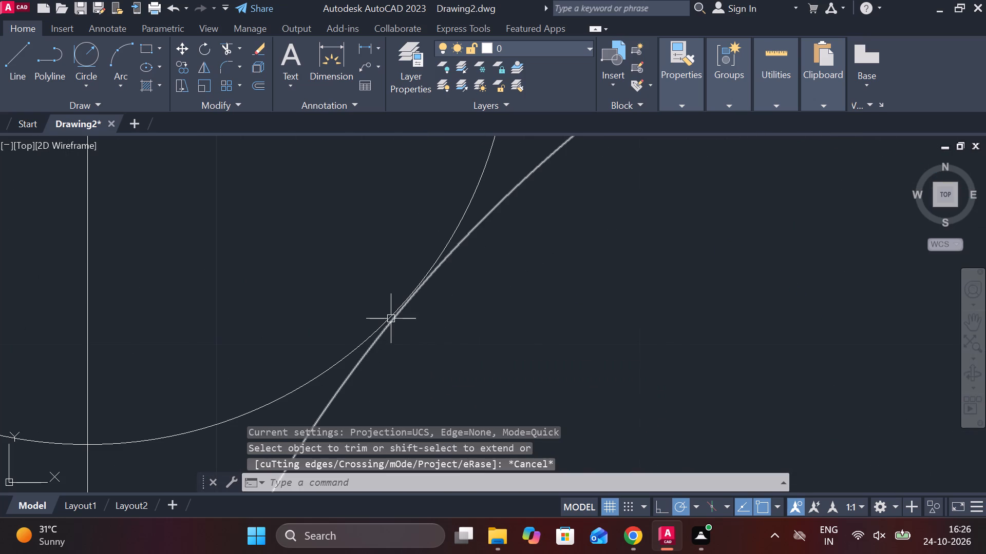
# Move the radius 33 circle slightly left, from its intersection with the small crosshaired circle, toward that circle's edge.
pyautogui.click(391, 318)
pyautogui.press('m')
pyautogui.press('Return')
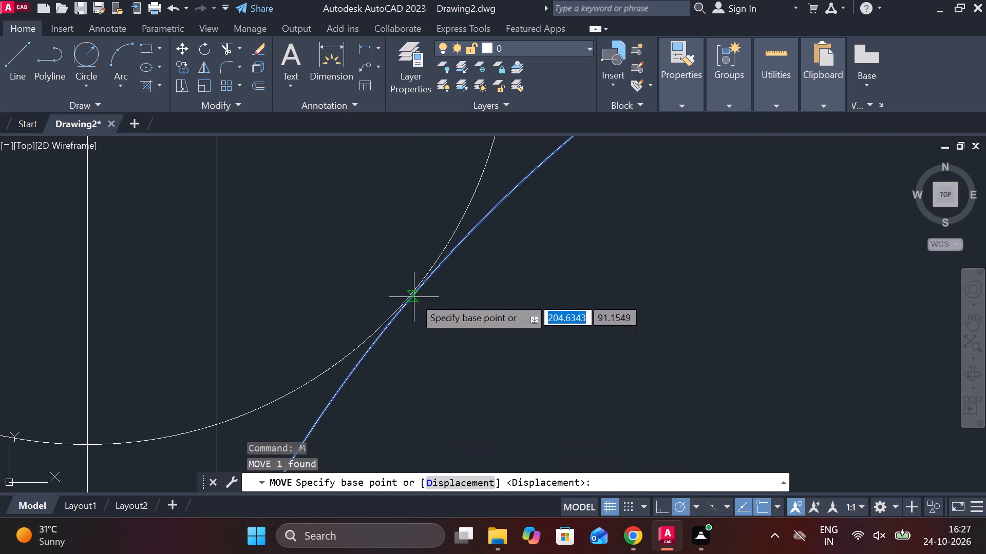
pyautogui.click(414, 297)
pyautogui.click(404, 296)
pyautogui.scroll(-3, 440, 302)
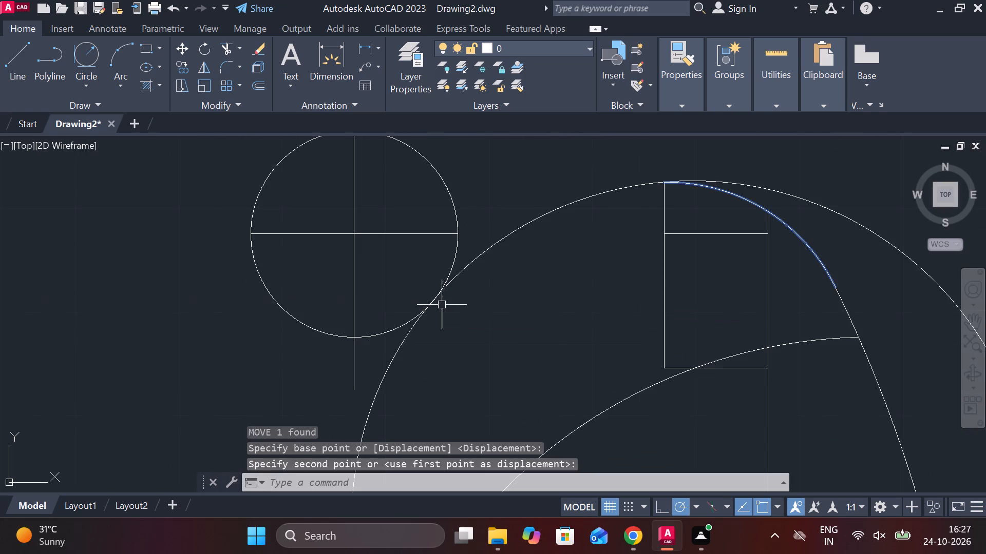
# Trim away the lower portion of the radius 33 circle, starting where it meets the small crosshaired circle.
pyautogui.press('Escape')
pyautogui.write('TR')
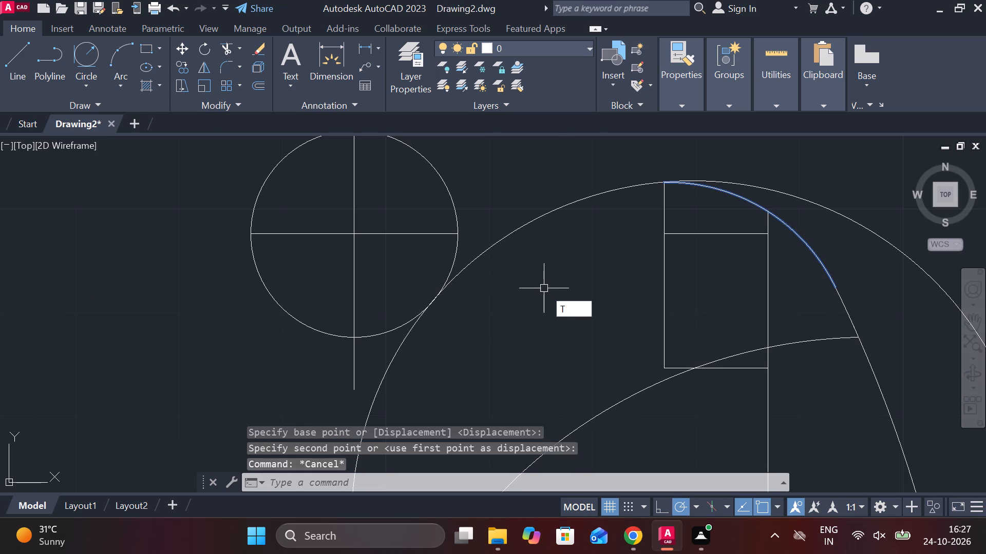
pyautogui.press('space')
pyautogui.click(384, 372)
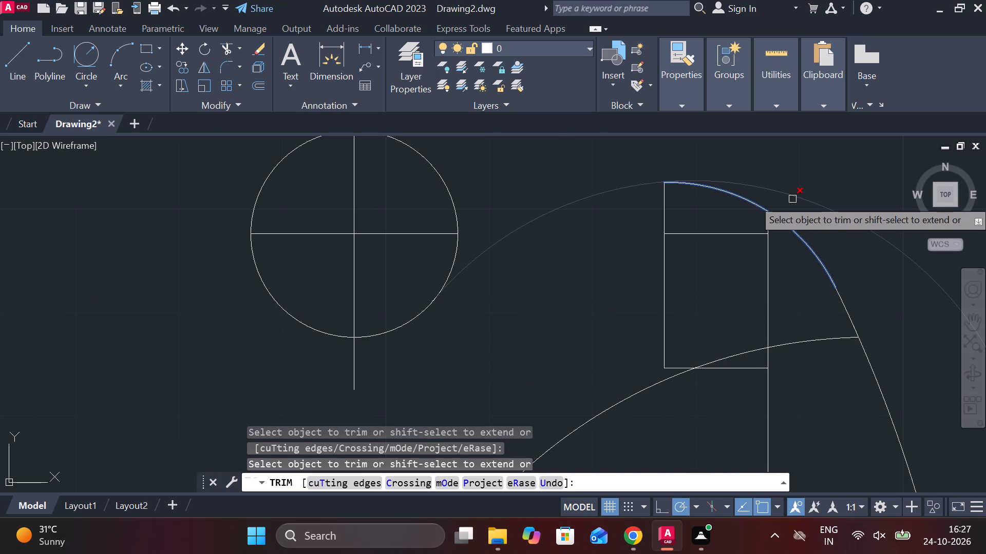
pyautogui.scroll(2, 701, 180)
pyautogui.scroll(2, 639, 188)
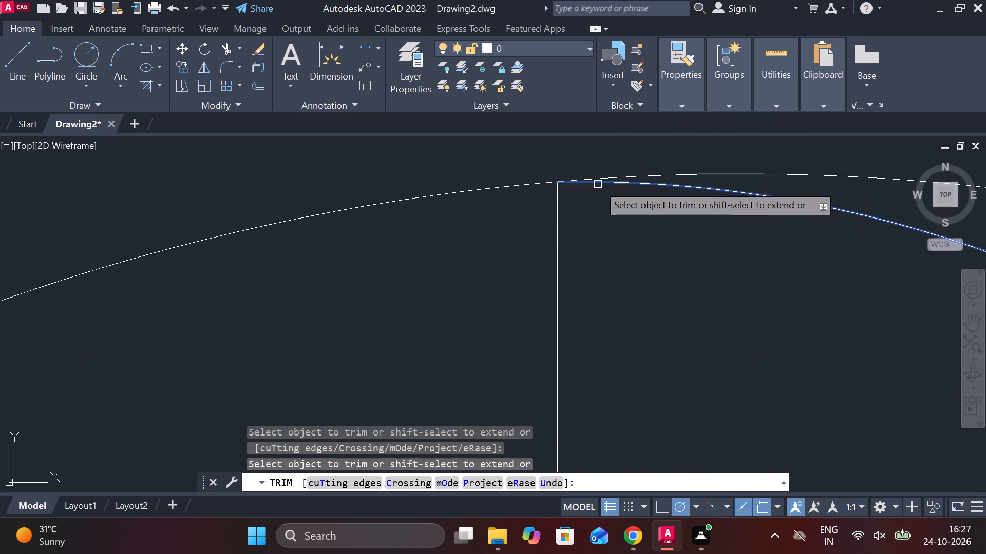
pyautogui.scroll(2, 597, 183)
pyautogui.scroll(2, 545, 184)
pyautogui.moveTo(504, 221); pyautogui.dragTo(581, 330, button='middle')
pyautogui.scroll(-2, 578, 327)
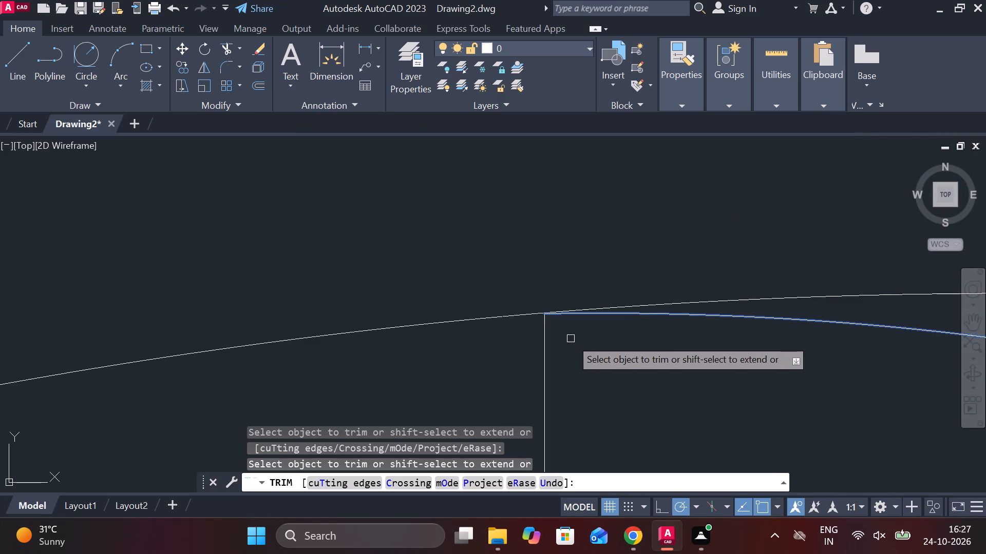
pyautogui.press('Escape')
# Move the radius 33 arc slightly down so that it meets the short arc's left endpoint above the rectangle.
pyautogui.scroll(2, 571, 306)
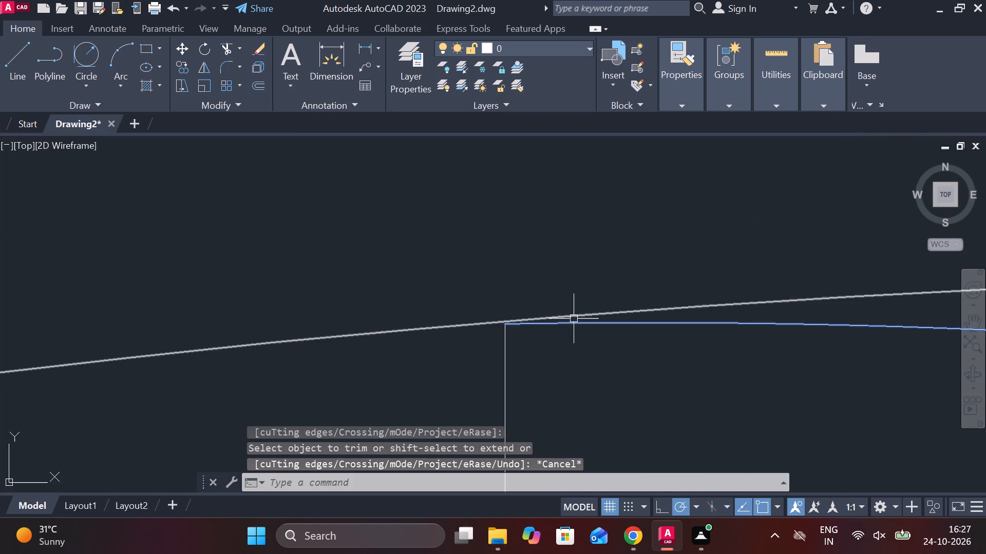
pyautogui.click(574, 318)
pyautogui.press('m')
pyautogui.press('Return')
pyautogui.scroll(3, 509, 312)
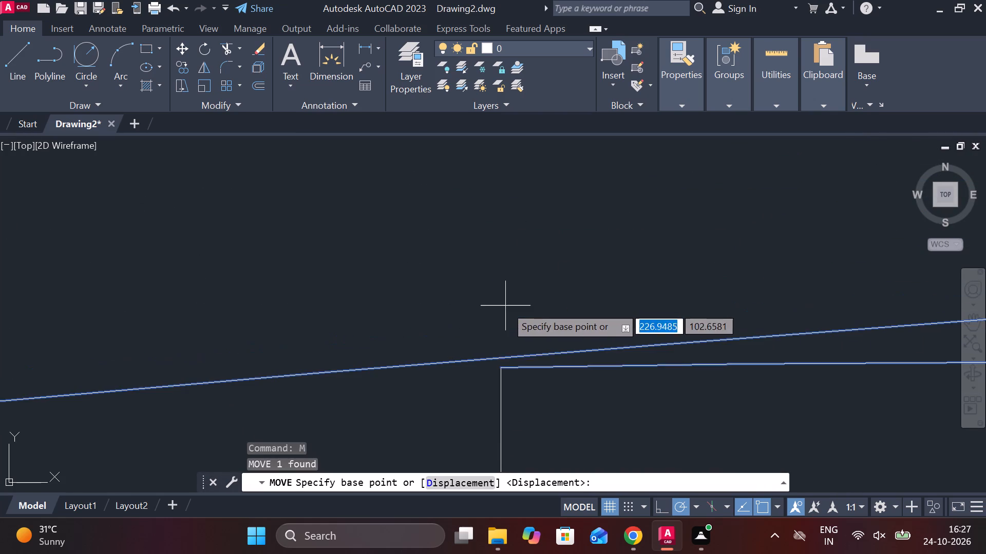
pyautogui.click(501, 355)
pyautogui.click(500, 366)
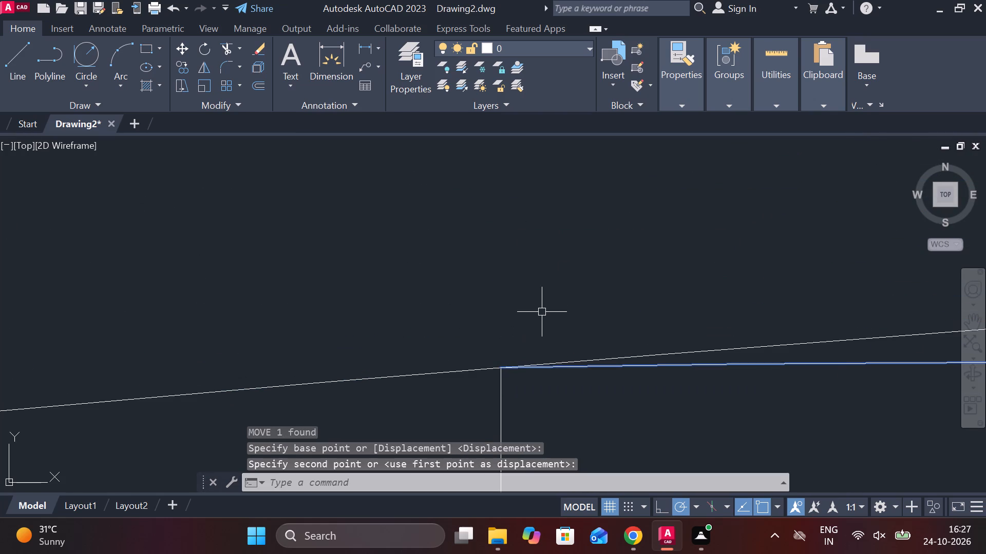
# Trim the portion of the radius 33 arc beyond the short arc's left endpoint.
pyautogui.scroll(-7, 542, 312)
pyautogui.scroll(-3, 454, 361)
pyautogui.moveTo(461, 366); pyautogui.dragTo(473, 331, button='middle')
pyautogui.scroll(-1, 562, 319)
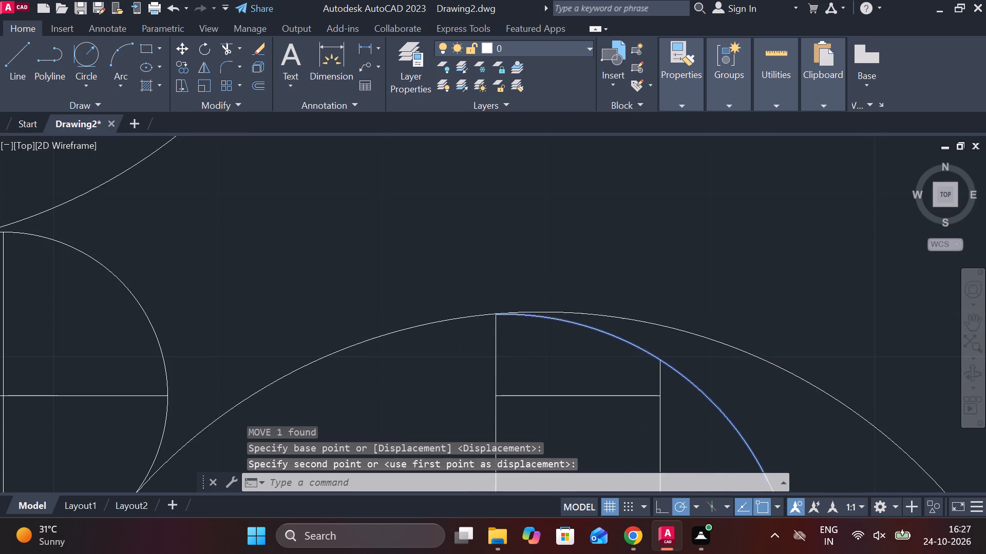
pyautogui.write('TR')
pyautogui.press('space')
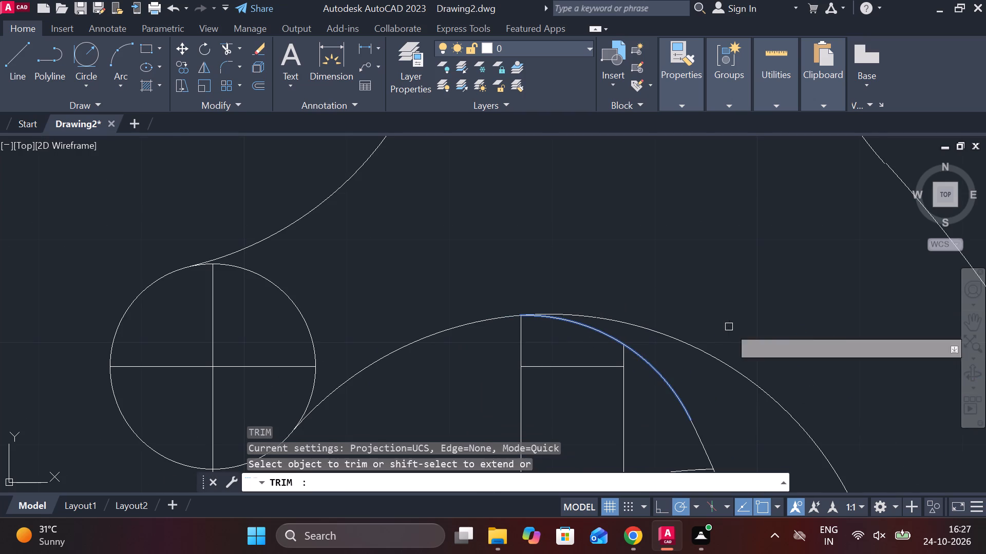
pyautogui.click(647, 327)
# Trim away the small crosshaired circle's right side back to its vertical line, along with the right half of its horizontal line.
pyautogui.scroll(-2, 672, 335)
pyautogui.moveTo(726, 361); pyautogui.dragTo(695, 301, button='middle')
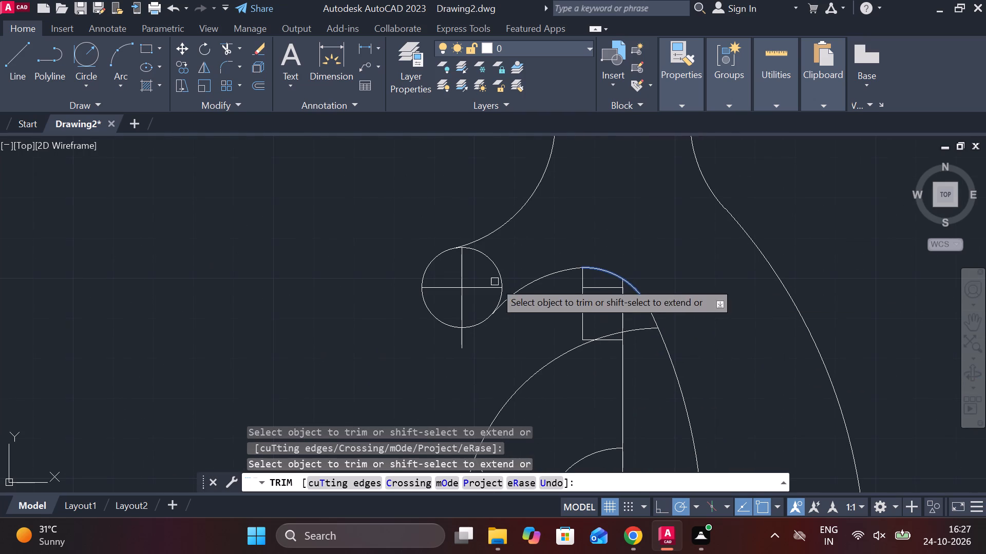
pyautogui.click(498, 262)
pyautogui.click(496, 287)
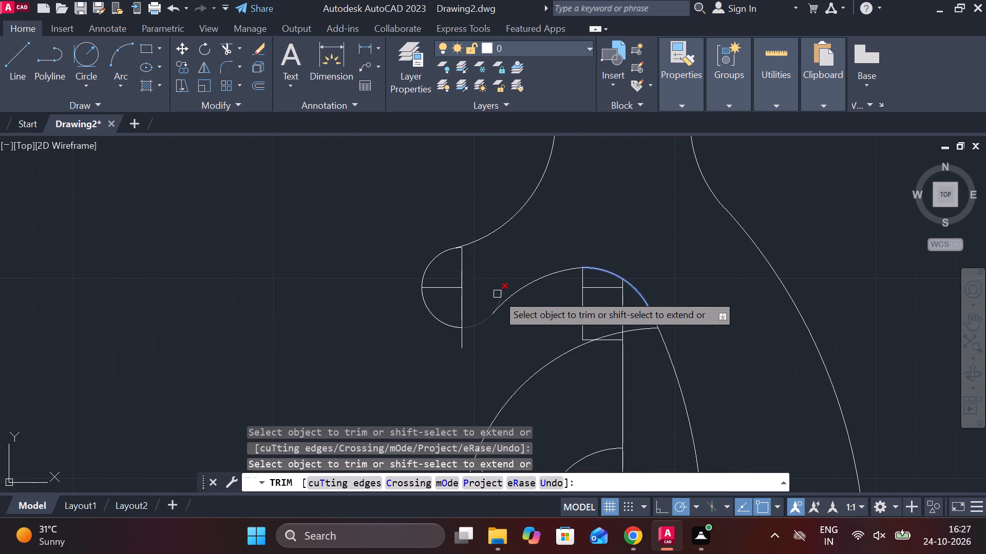
pyautogui.click(497, 294)
pyautogui.hotkey('ctrl', 'z')
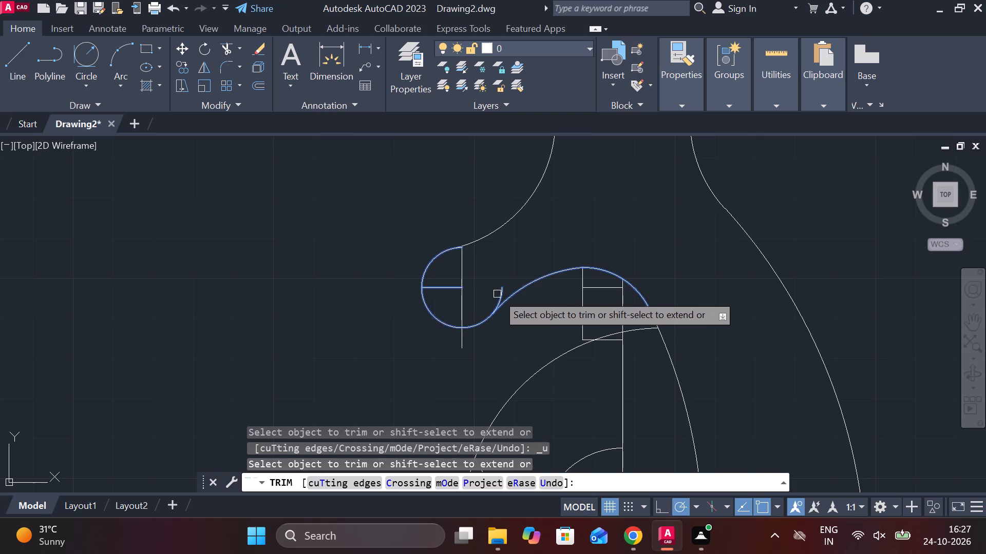
pyautogui.scroll(4, 497, 309)
pyautogui.scroll(3, 501, 366)
pyautogui.scroll(-2, 459, 262)
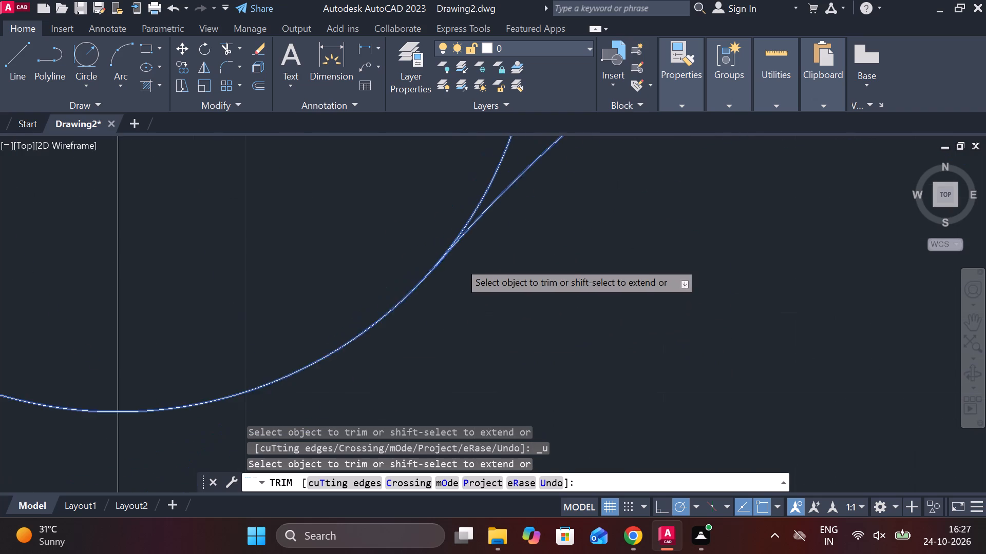
pyautogui.moveTo(473, 306); pyautogui.dragTo(477, 335, button='middle')
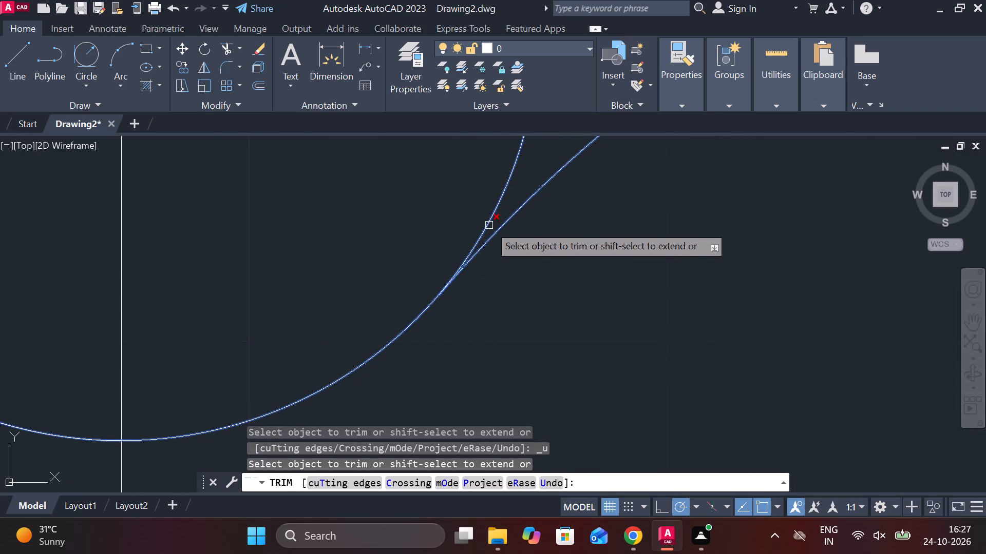
pyautogui.doubleClick(489, 213)
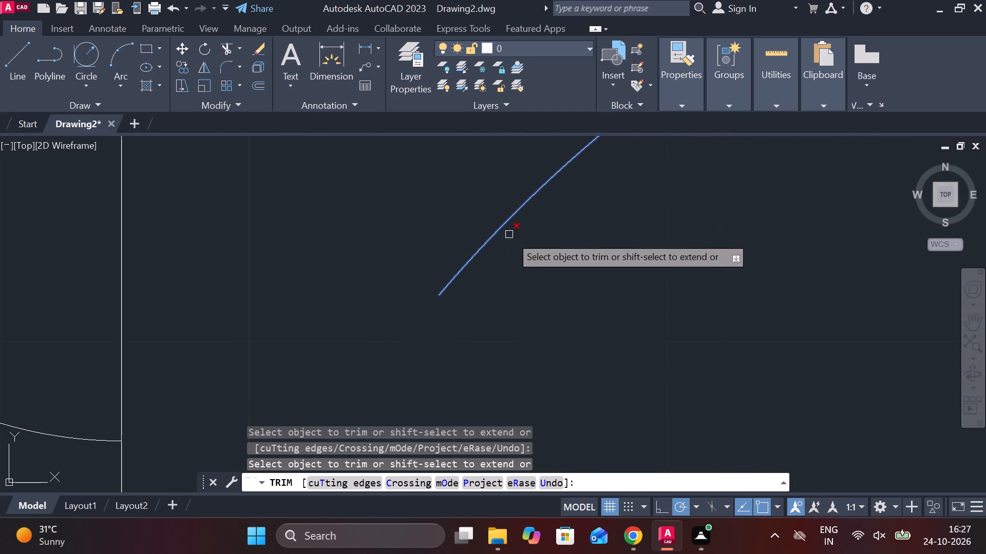
pyautogui.scroll(-2, 532, 267)
pyautogui.press('Escape')
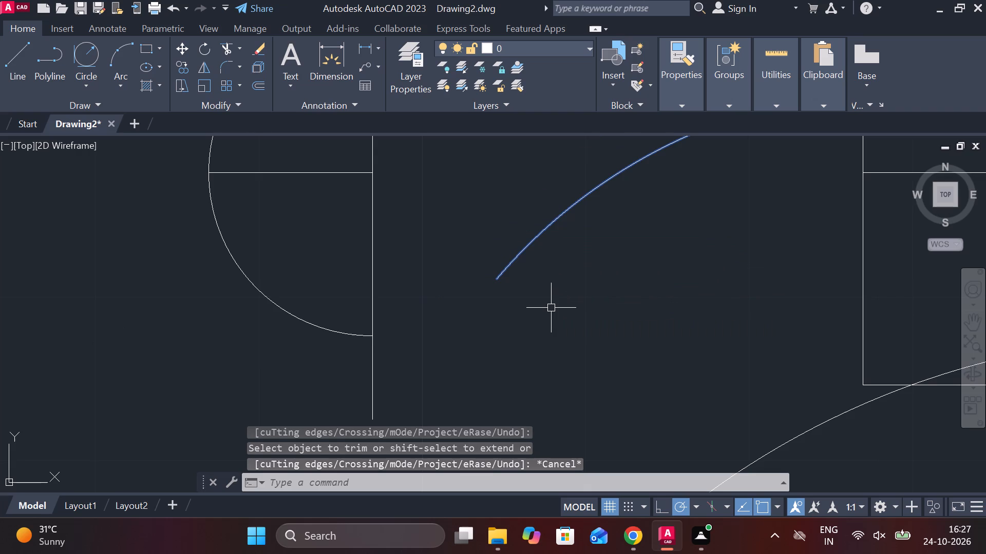
# Blend the bottom end of the small tip arc to the radius 33 arc's lower end with tangent continuity.
pyautogui.press('b')
pyautogui.press('l')
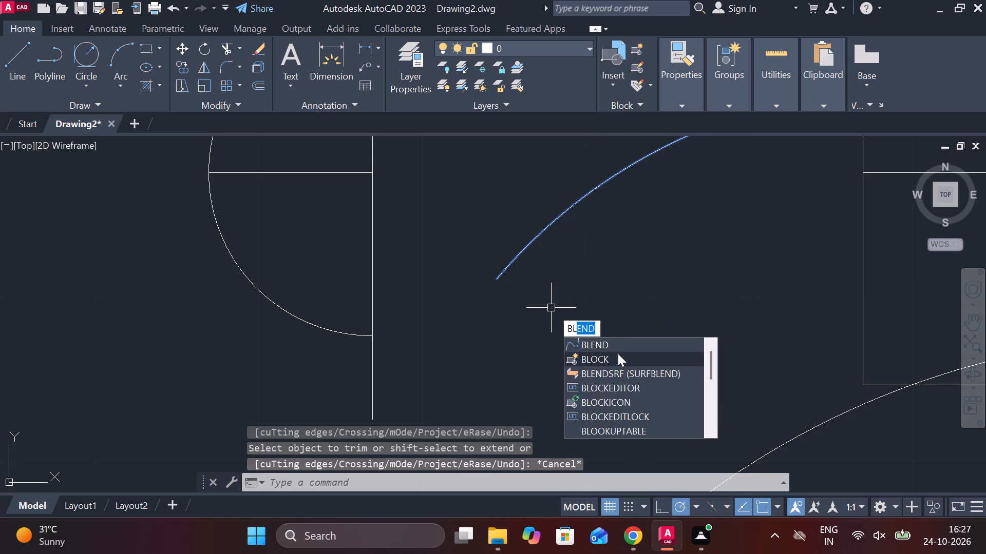
pyautogui.click(613, 346)
pyautogui.click(359, 333)
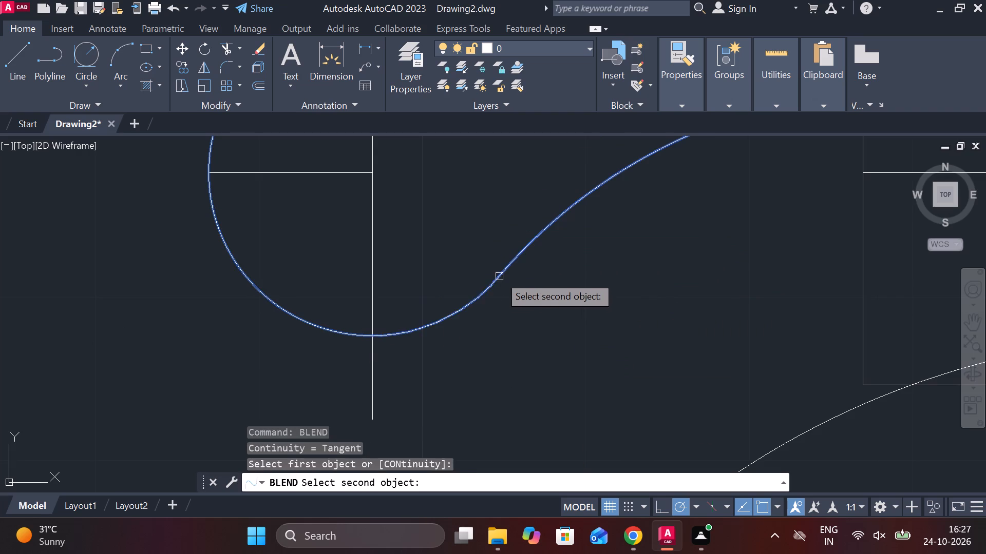
pyautogui.click(499, 267)
pyautogui.click(505, 268)
pyautogui.scroll(-2, 537, 288)
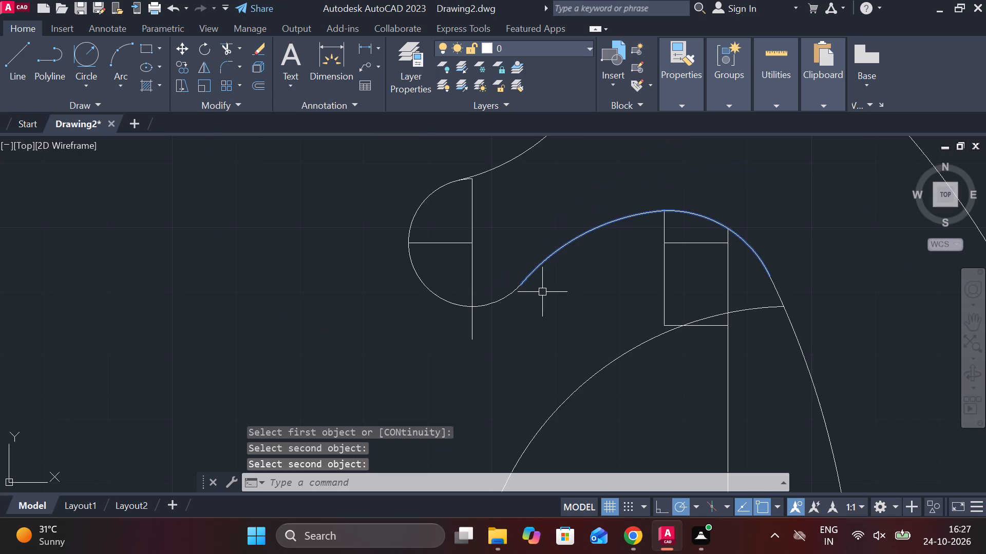
# Trim off the crosshair lines inside the hook tip and the small arc stub at its top.
pyautogui.moveTo(538, 298); pyautogui.dragTo(458, 319, button='middle')
pyautogui.scroll(-1, 460, 313)
pyautogui.scroll(3, 424, 252)
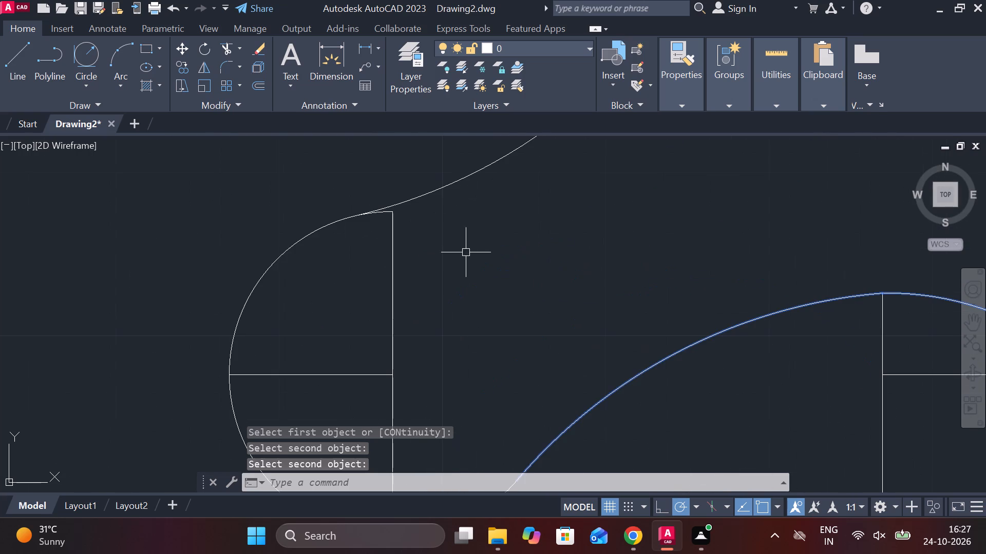
pyautogui.write('TR')
pyautogui.press('space')
pyautogui.click(392, 217)
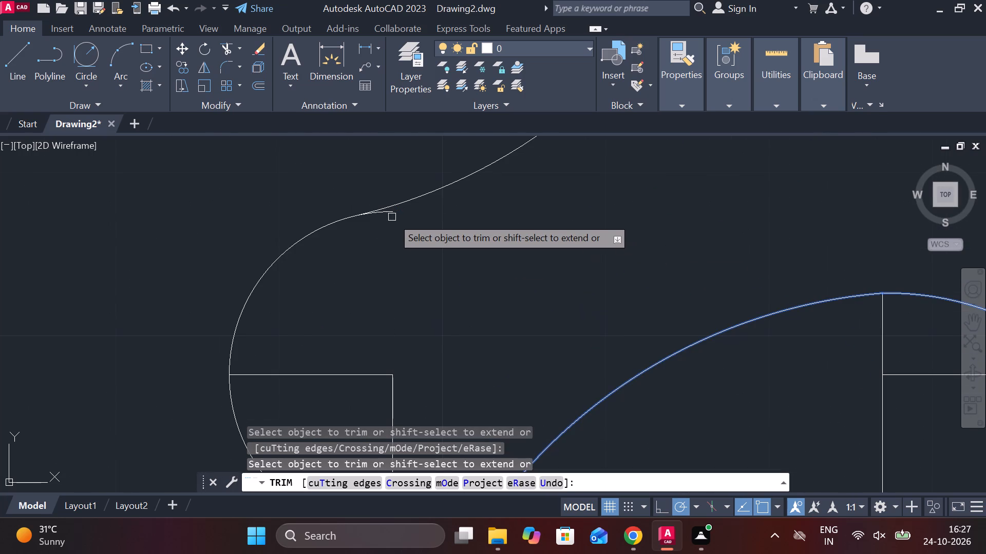
pyautogui.click(392, 213)
pyautogui.click(384, 371)
pyautogui.click(402, 392)
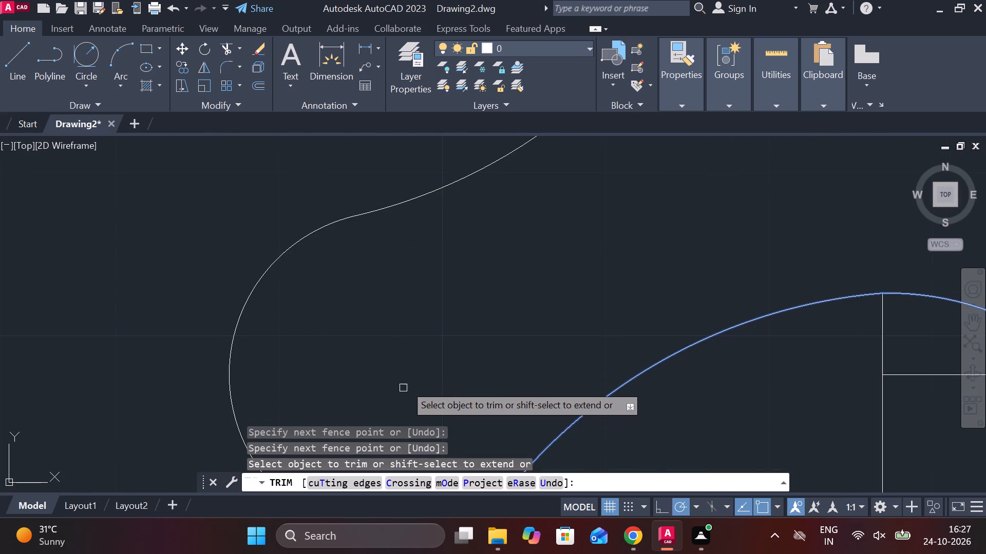
pyautogui.scroll(-2, 406, 379)
pyautogui.scroll(-2, 507, 331)
pyautogui.scroll(2, 510, 368)
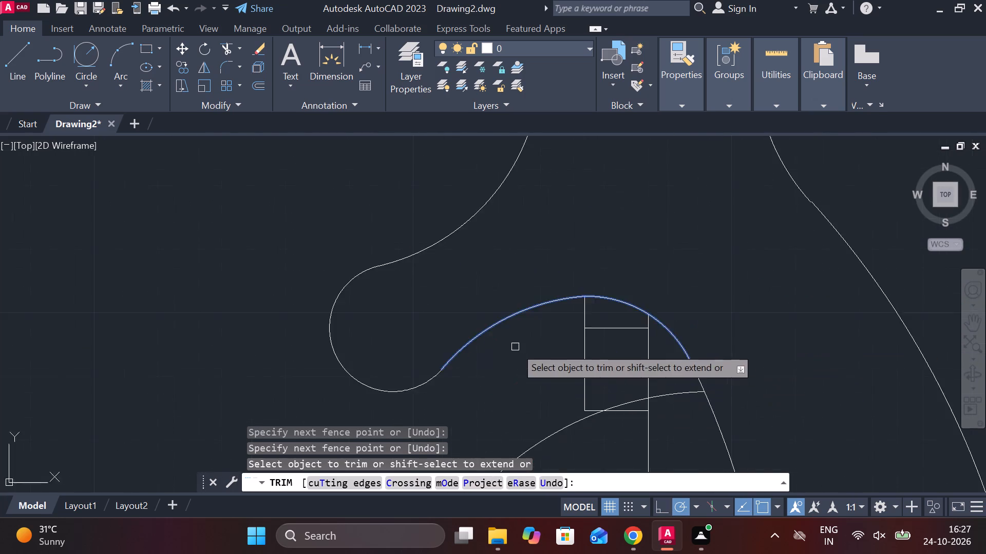
pyautogui.press('Escape')
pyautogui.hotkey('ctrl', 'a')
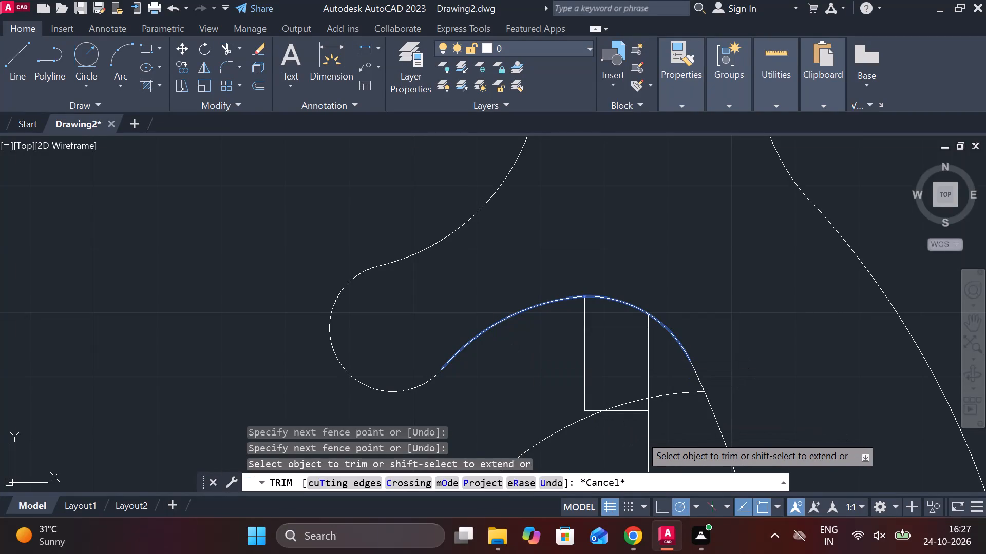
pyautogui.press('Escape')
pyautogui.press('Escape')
# Erase the small rectangle's left vertical line and its two horizontal lines beneath the hook's inner crest.
pyautogui.scroll(3, 583, 275)
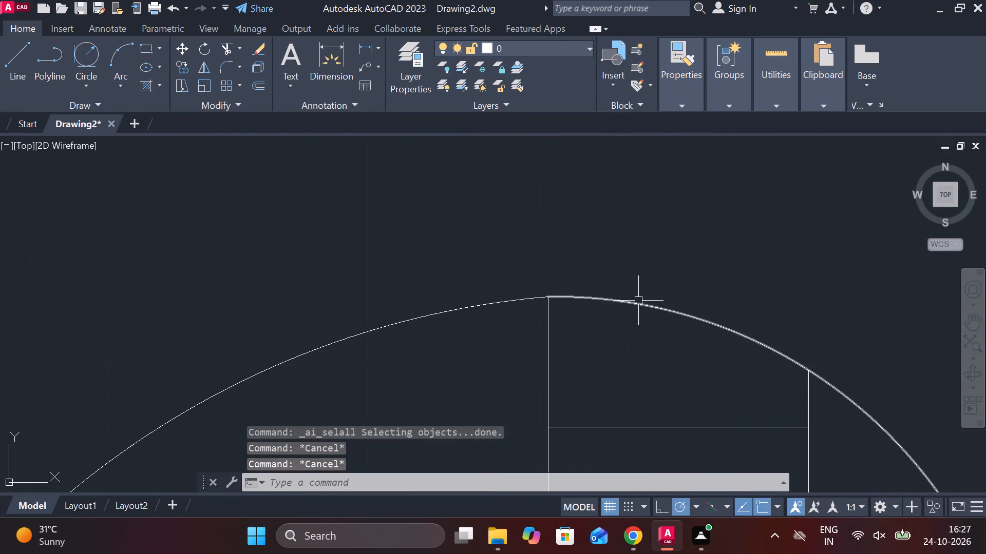
pyautogui.scroll(-5, 527, 297)
pyautogui.moveTo(649, 343); pyautogui.dragTo(645, 343, button='middle')
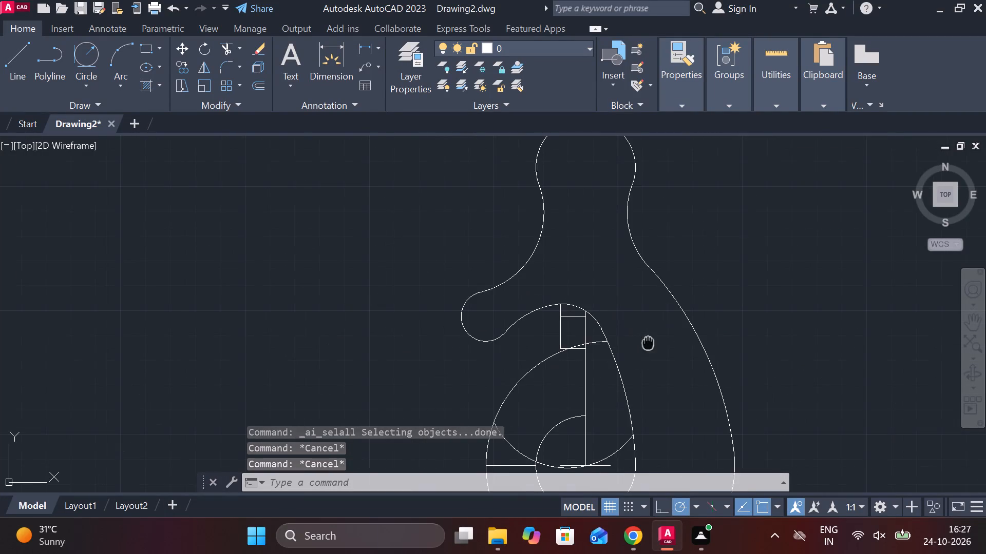
pyautogui.moveTo(645, 343); pyautogui.dragTo(513, 263, button='middle')
pyautogui.scroll(-1, 467, 263)
pyautogui.scroll(1, 498, 321)
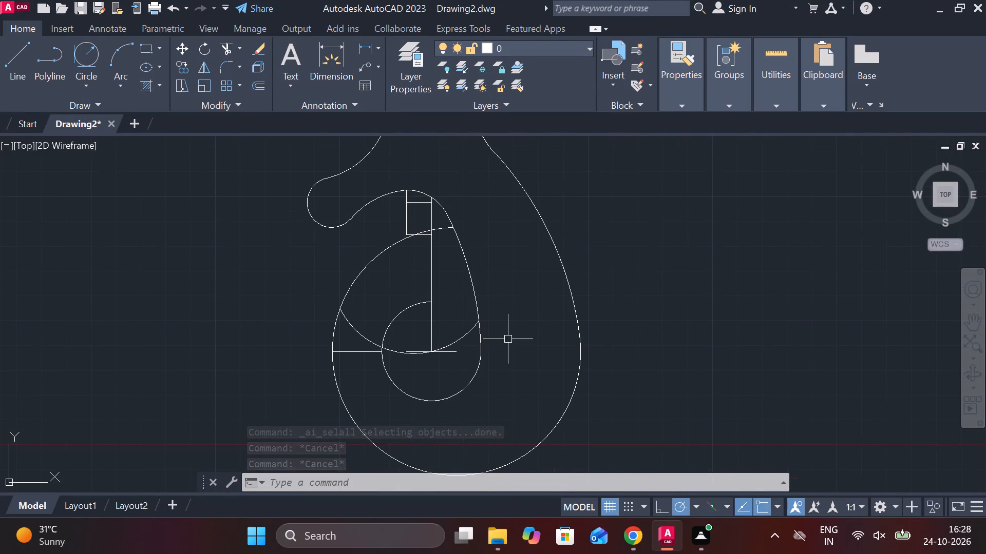
pyautogui.click(416, 200)
pyautogui.click(404, 214)
pyautogui.click(413, 233)
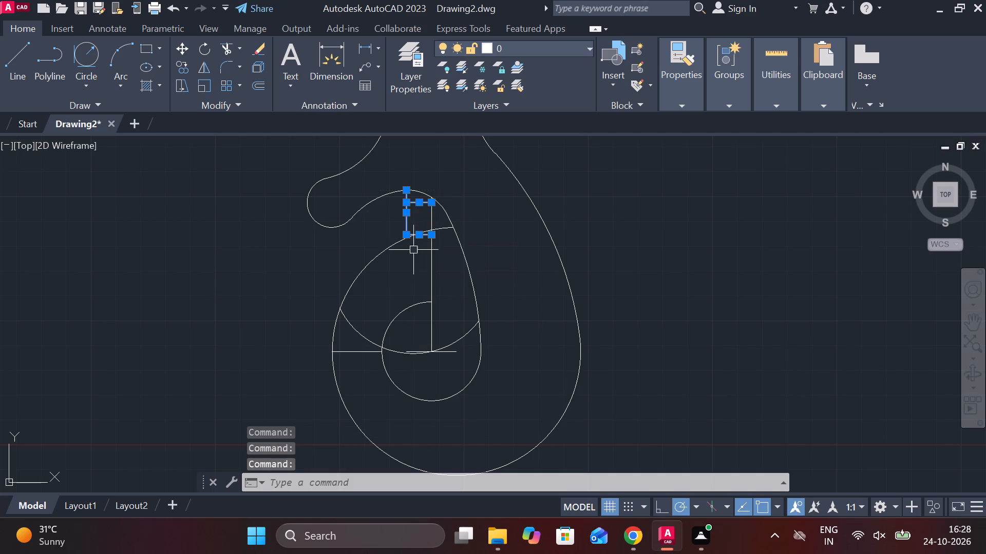
pyautogui.write('E')
pyautogui.press('space')
# Erase the shallow arc crossing the inner loop and the long vertical construction line running down to the loop's centre.
pyautogui.click(452, 339)
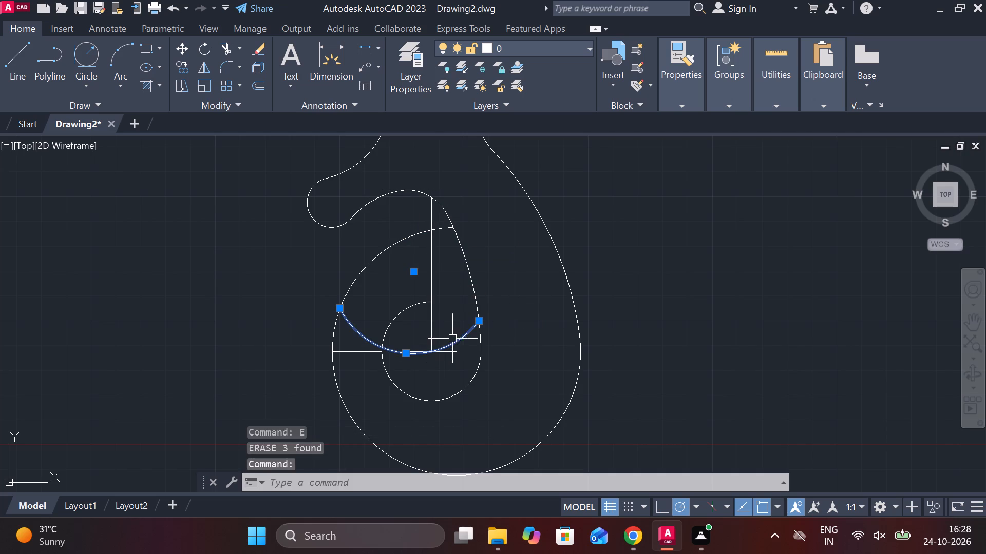
pyautogui.press('e')
pyautogui.press('space')
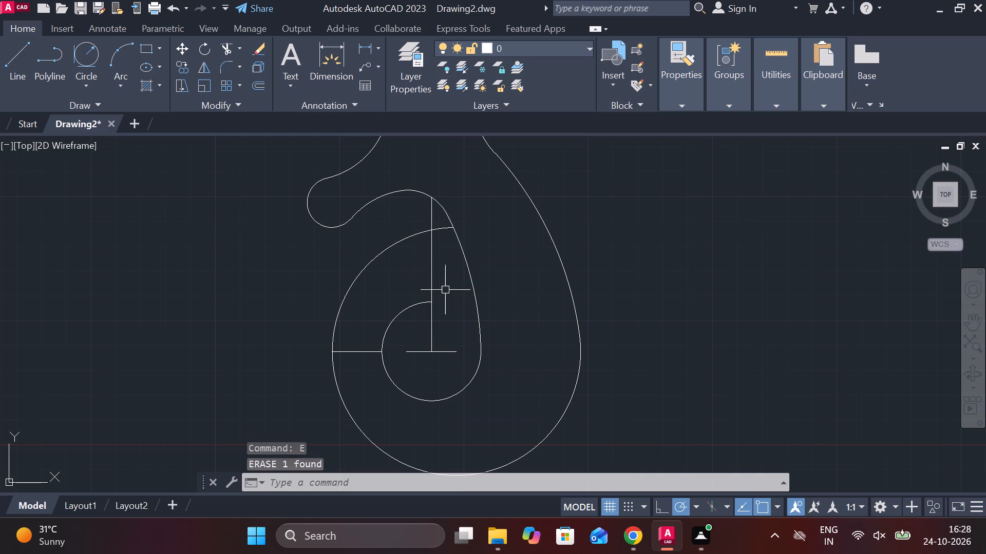
pyautogui.click(429, 244)
pyautogui.write('E')
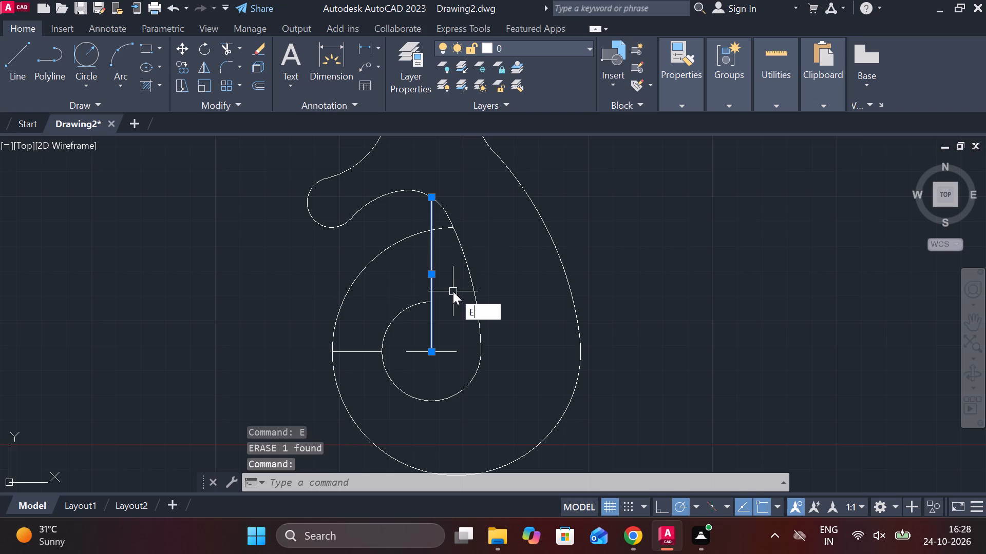
pyautogui.press('space')
# Erase the two short horizontal segments at the inner loop's centre and the horizontal line joining the inner and outer loops.
pyautogui.click(444, 353)
pyautogui.press('Escape')
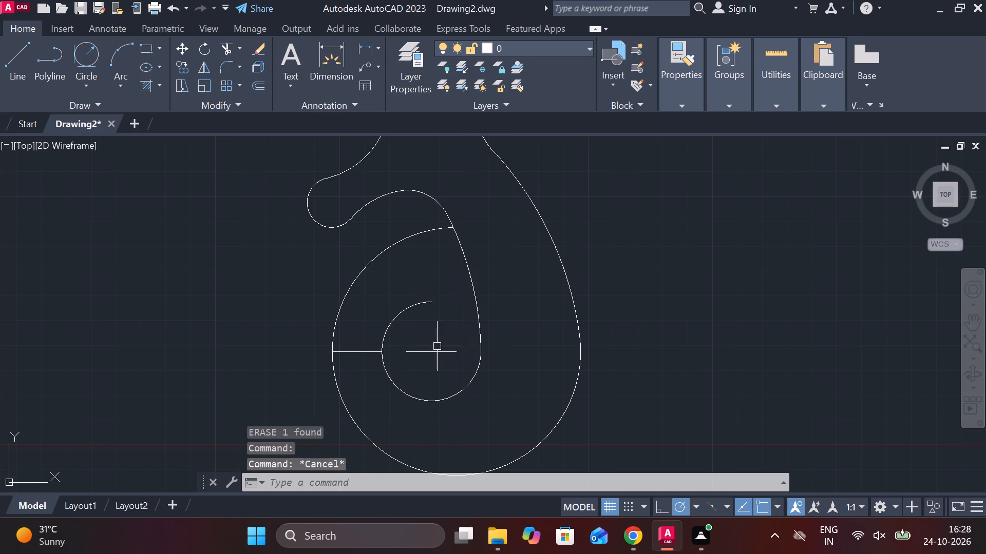
pyautogui.click(432, 353)
pyautogui.write('E')
pyautogui.press('space')
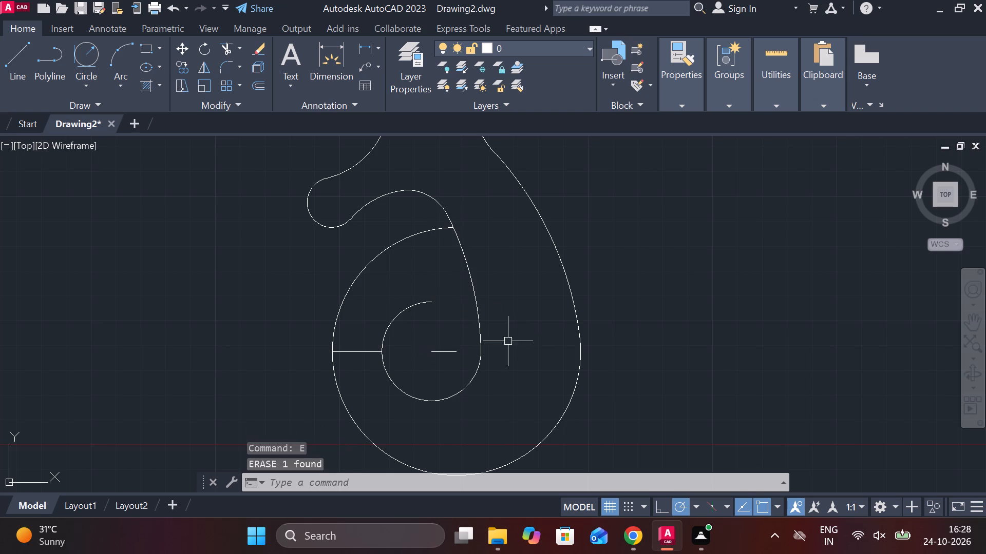
pyautogui.click(445, 350)
pyautogui.write('E')
pyautogui.press('space')
pyautogui.click(370, 350)
pyautogui.write('E')
pyautogui.press('space')
# Draw a horizontal line through the inner loop's centre, extending past both sides of the outer loop.
pyautogui.scroll(-2, 433, 329)
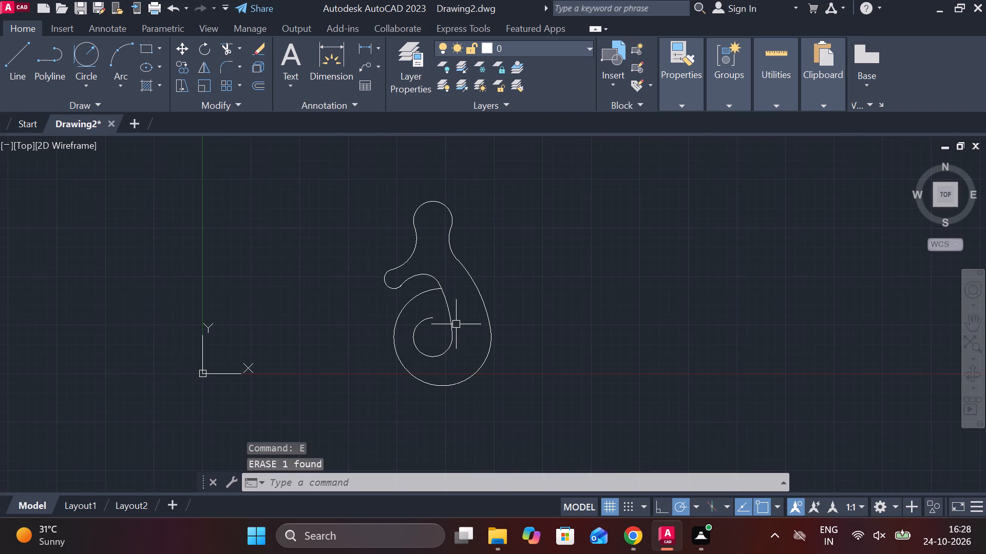
pyautogui.scroll(2, 499, 315)
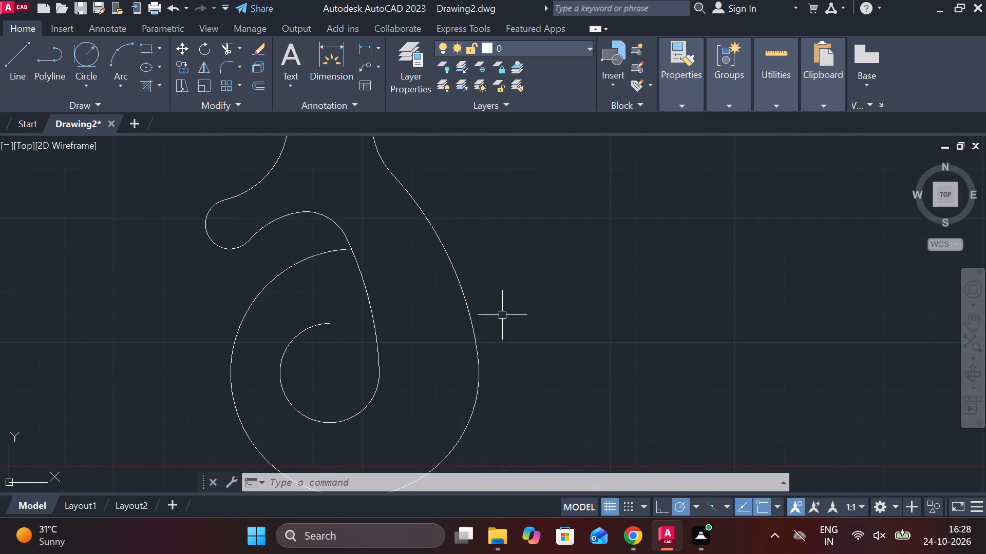
pyautogui.moveTo(343, 292); pyautogui.dragTo(340, 264, button='middle')
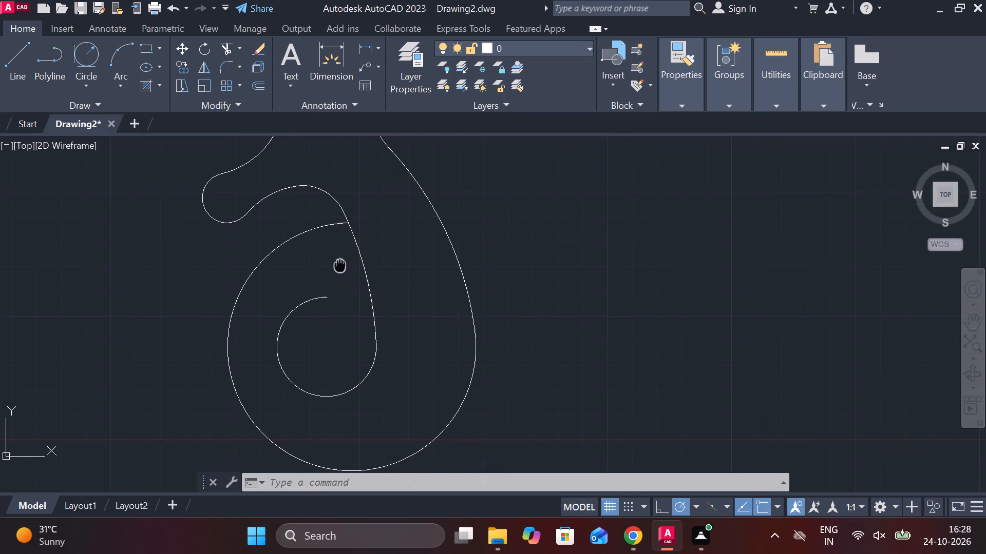
pyautogui.moveTo(340, 264); pyautogui.dragTo(339, 264, button='middle')
pyautogui.press('l')
pyautogui.press('Return')
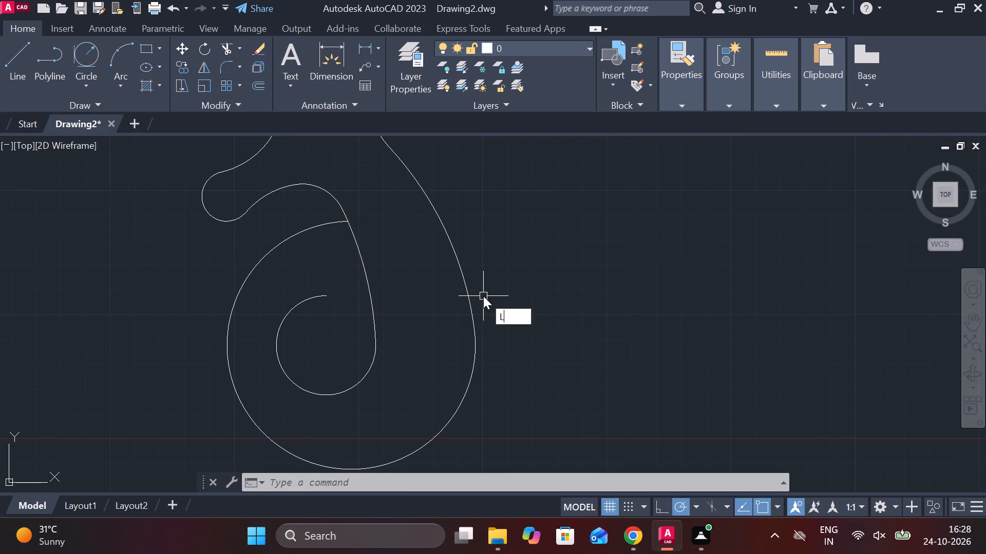
pyautogui.click(327, 341)
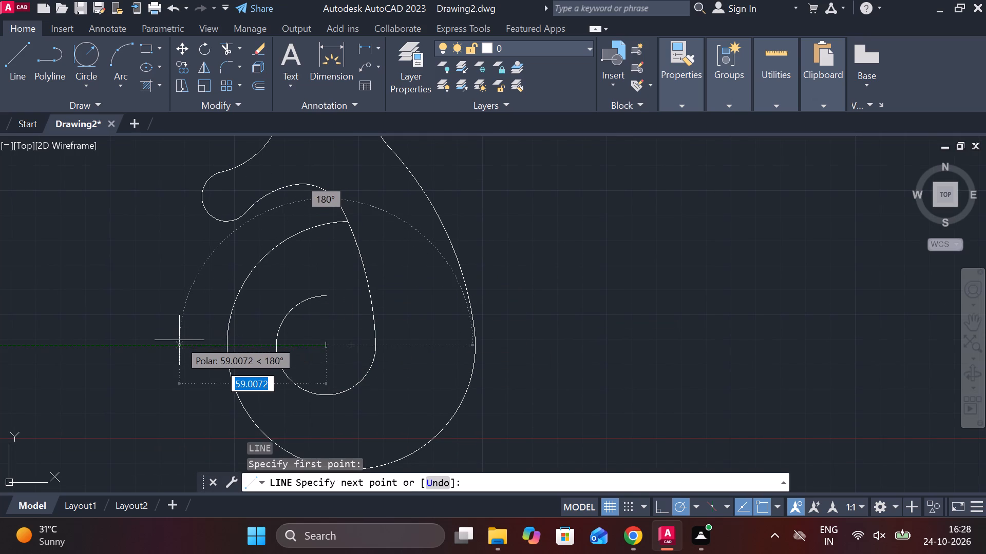
pyautogui.click(179, 340)
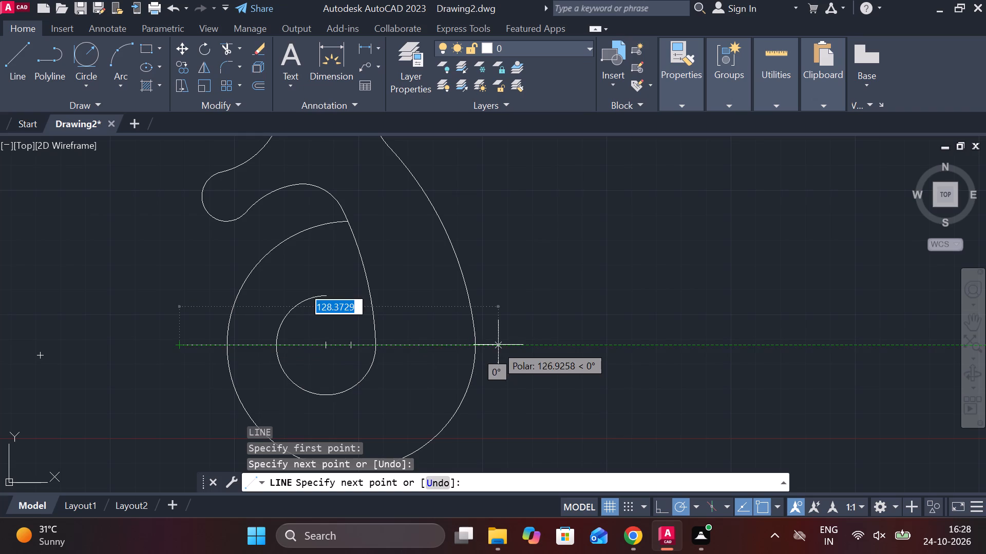
pyautogui.click(506, 342)
pyautogui.press('Escape')
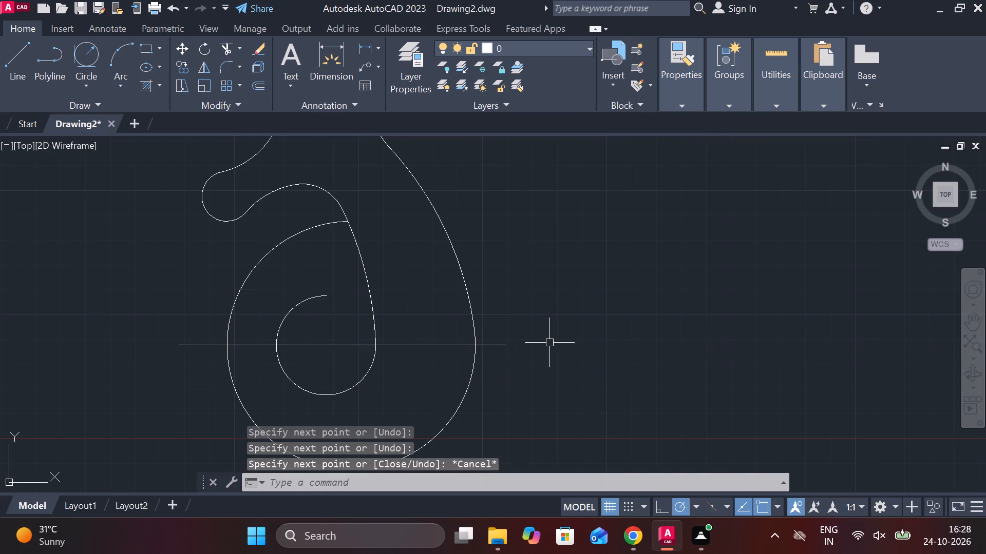
# Draw a vertical line about 120 units long from the centre of the hook's head circle down to the inner loop's centre.
pyautogui.press('l')
pyautogui.press('Return')
pyautogui.scroll(-2, 549, 343)
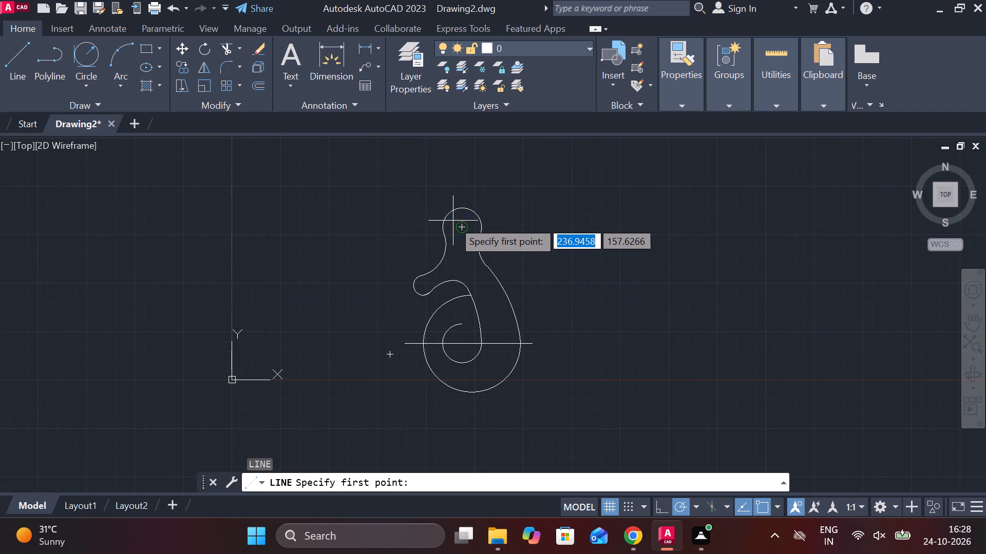
pyautogui.click(459, 226)
pyautogui.scroll(2, 458, 367)
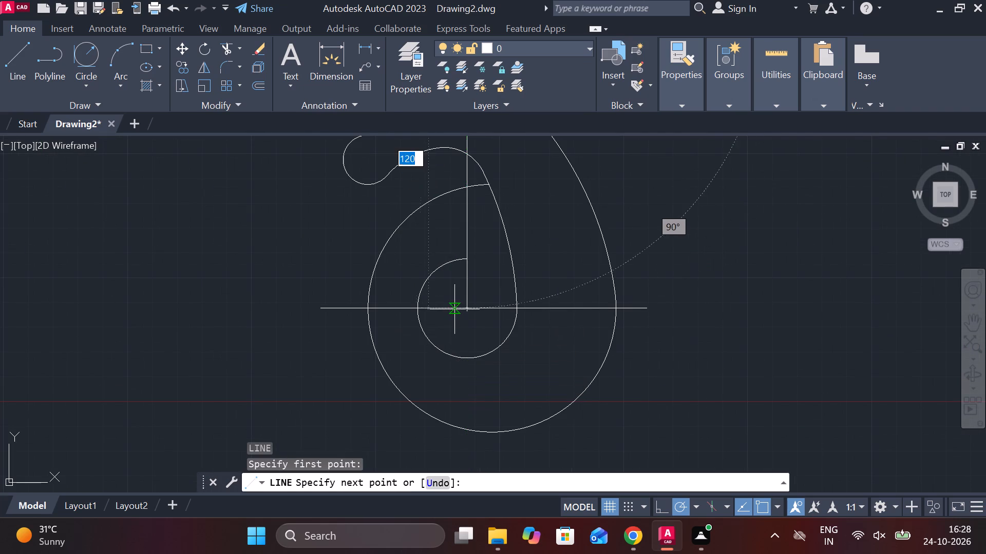
pyautogui.click(468, 311)
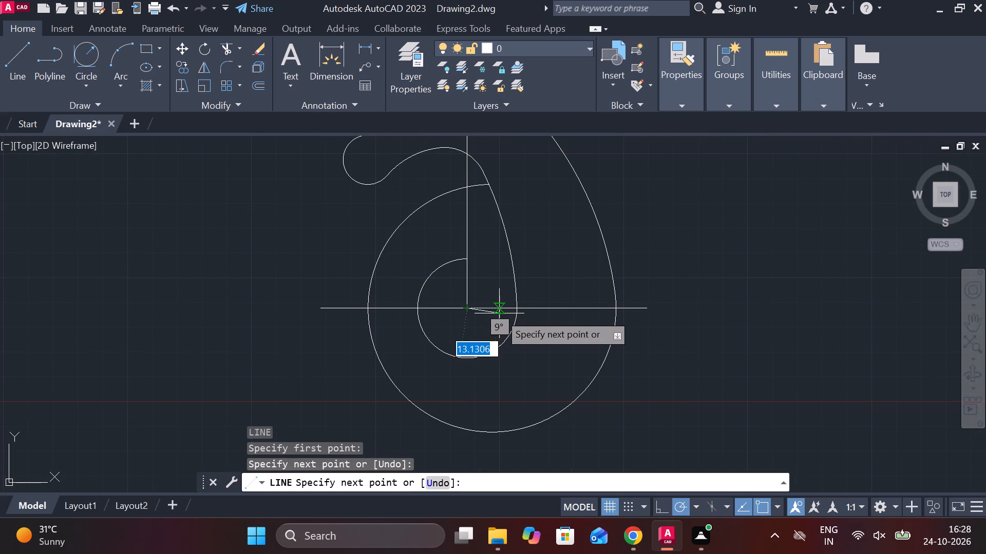
pyautogui.press('Escape')
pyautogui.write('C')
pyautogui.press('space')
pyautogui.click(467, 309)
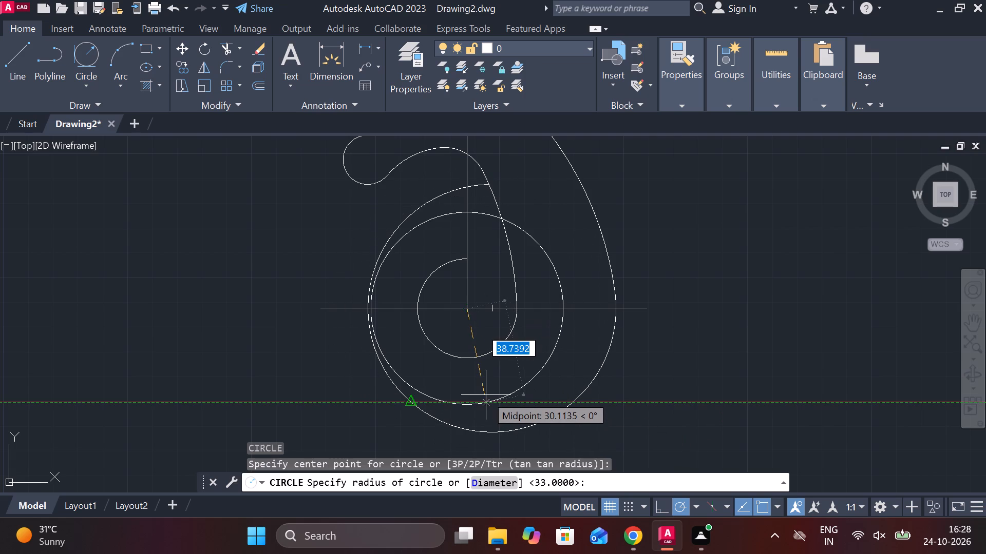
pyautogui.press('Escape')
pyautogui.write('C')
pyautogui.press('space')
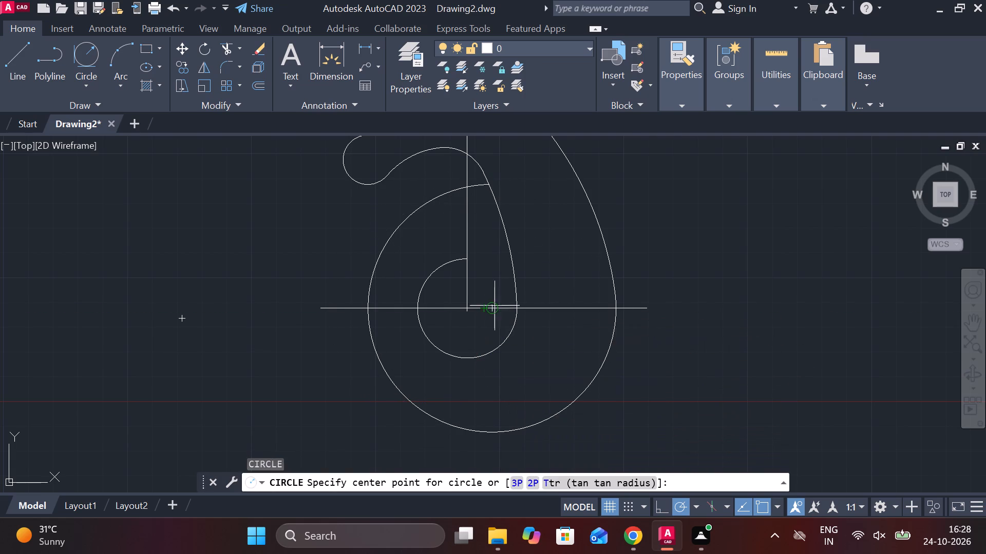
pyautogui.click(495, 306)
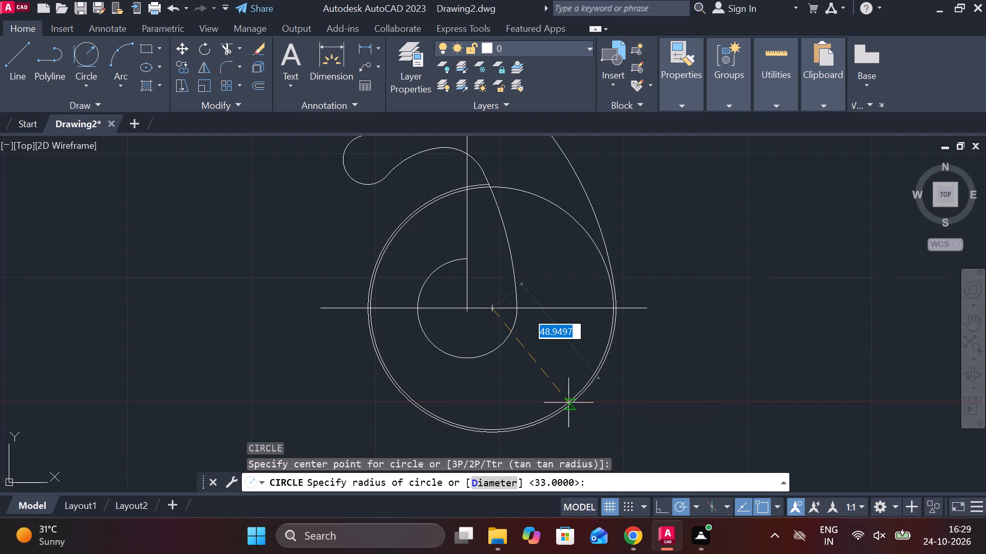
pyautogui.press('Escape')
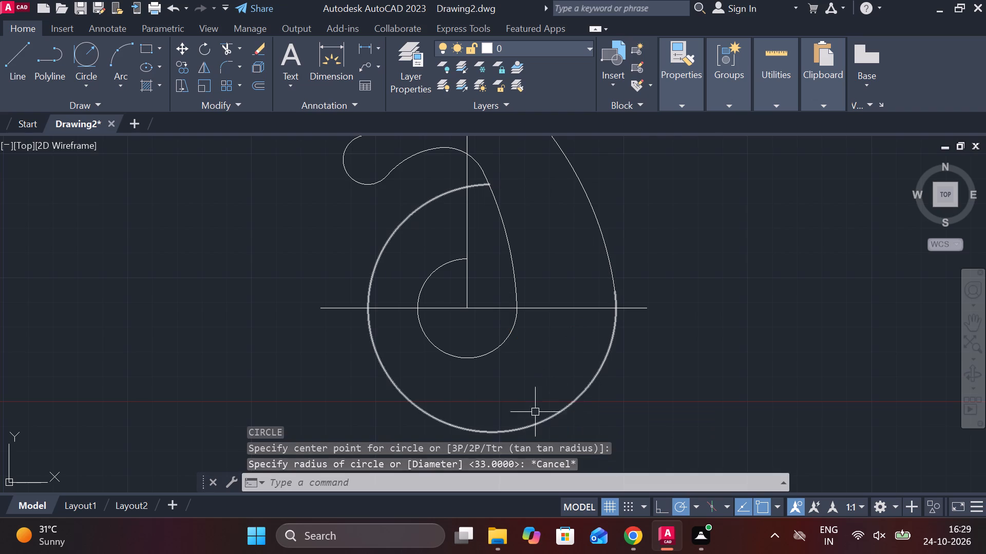
# Offset the horizontal centre line 20 units upward so it runs across the inner loop's top.
pyautogui.click(381, 310)
pyautogui.press('o')
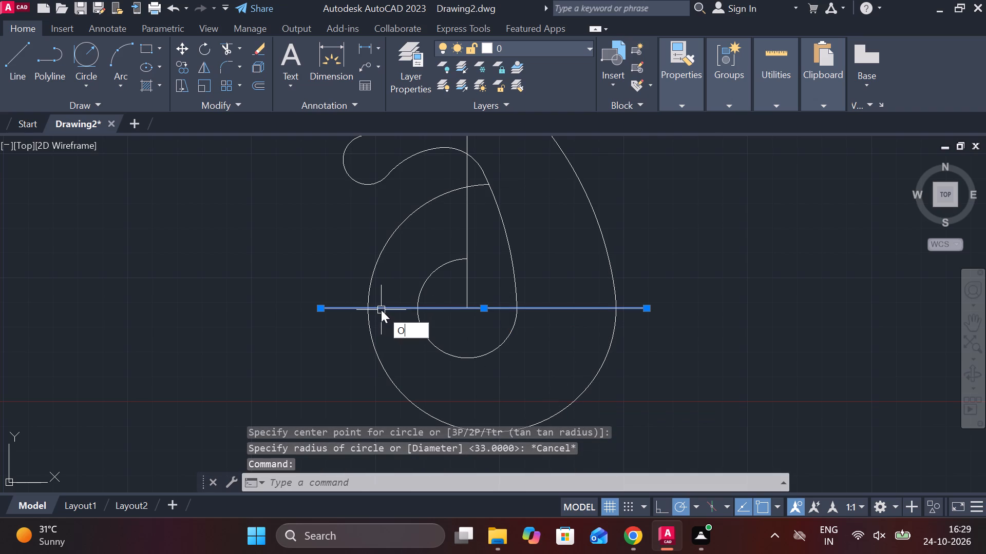
pyautogui.press('Return')
pyautogui.press('Return')
pyautogui.press('2')
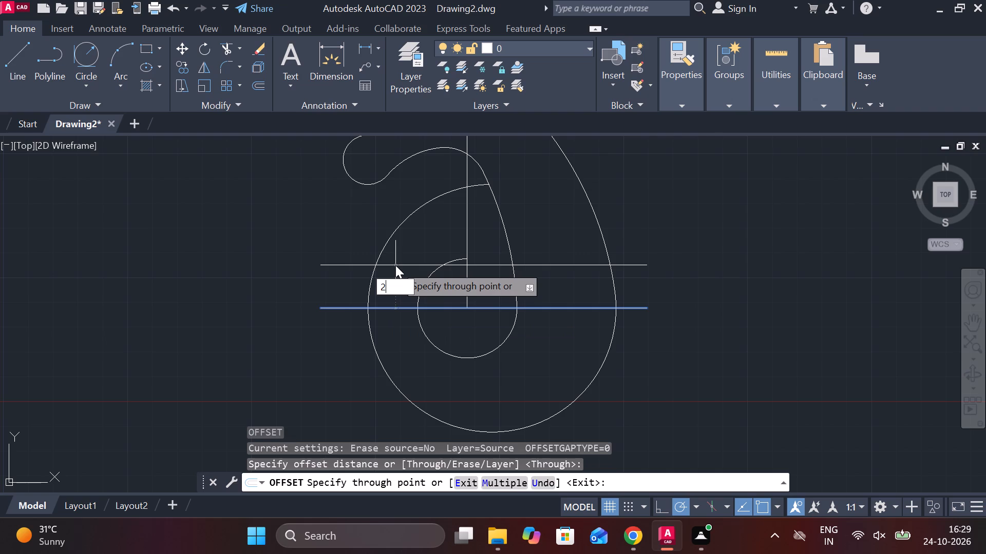
pyautogui.press('0')
pyautogui.press('Return')
pyautogui.scroll(2, 395, 265)
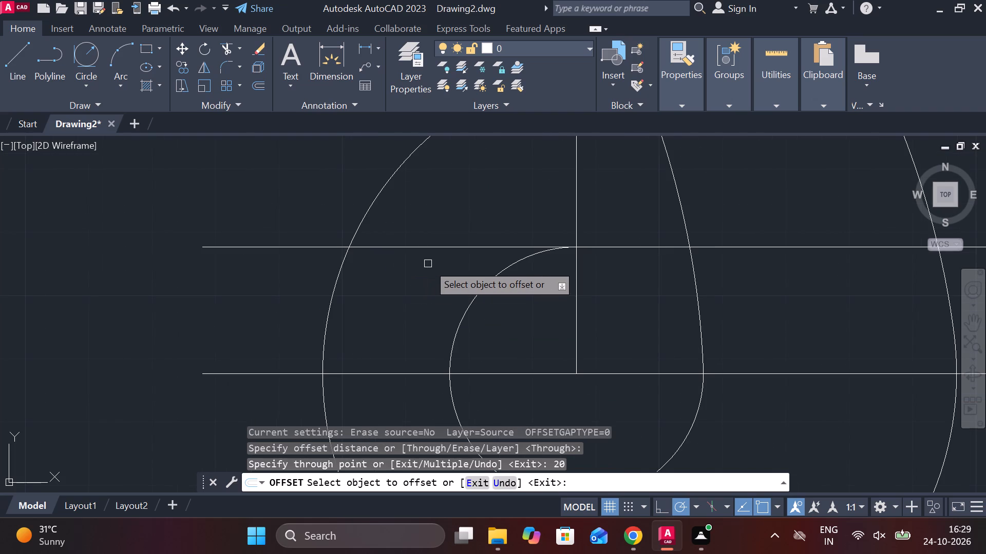
pyautogui.press('Escape')
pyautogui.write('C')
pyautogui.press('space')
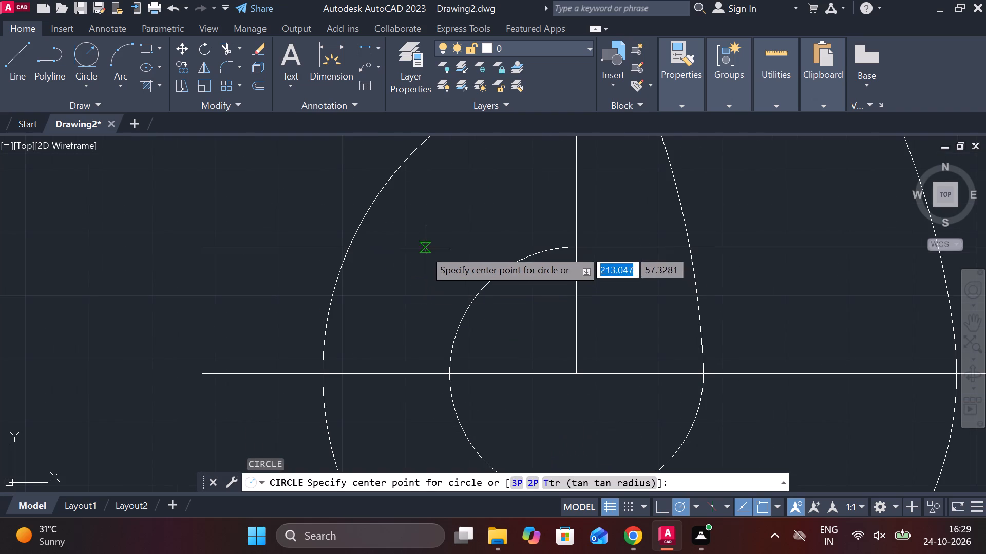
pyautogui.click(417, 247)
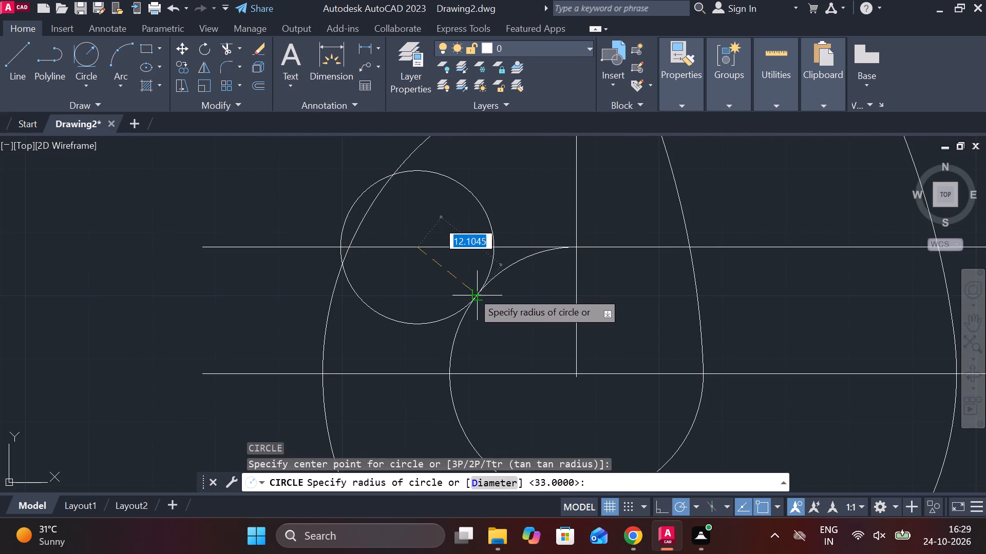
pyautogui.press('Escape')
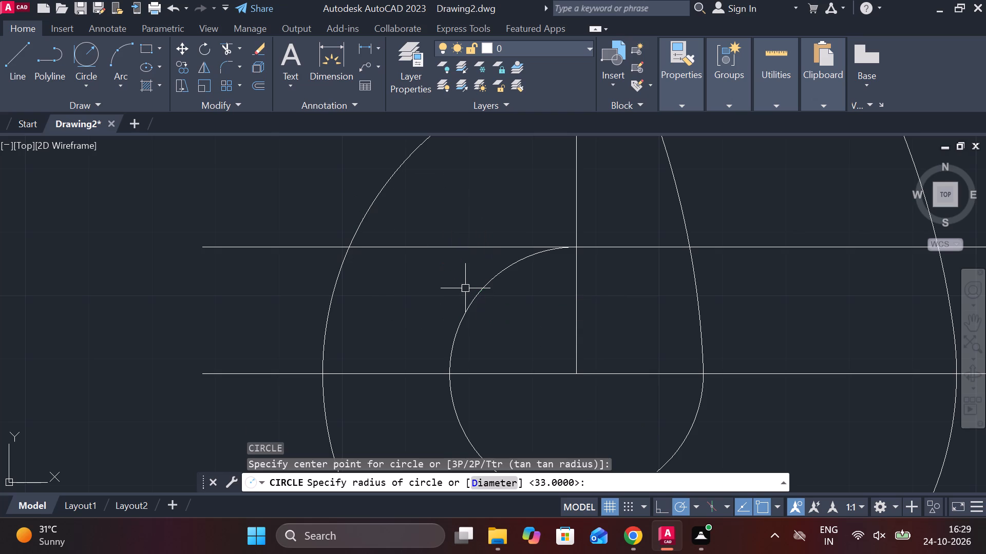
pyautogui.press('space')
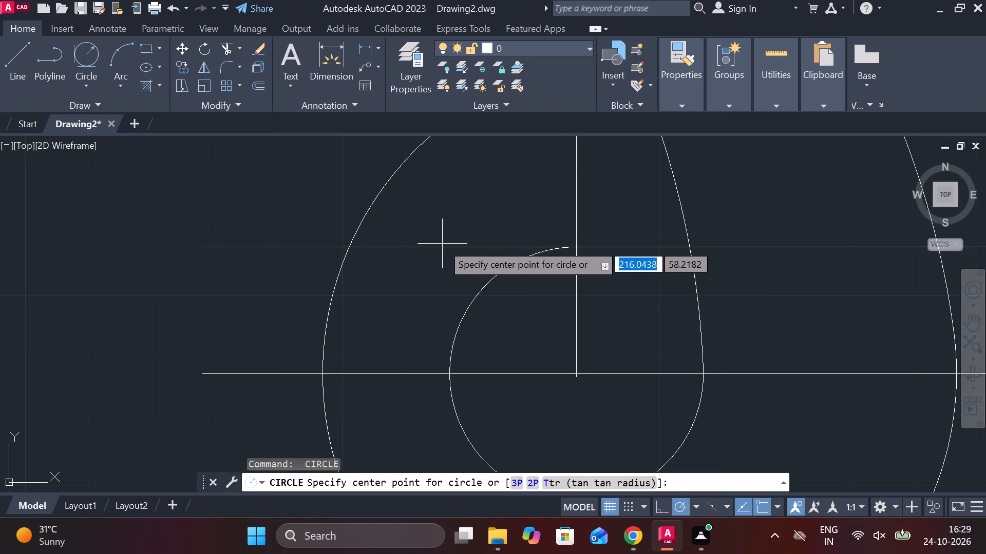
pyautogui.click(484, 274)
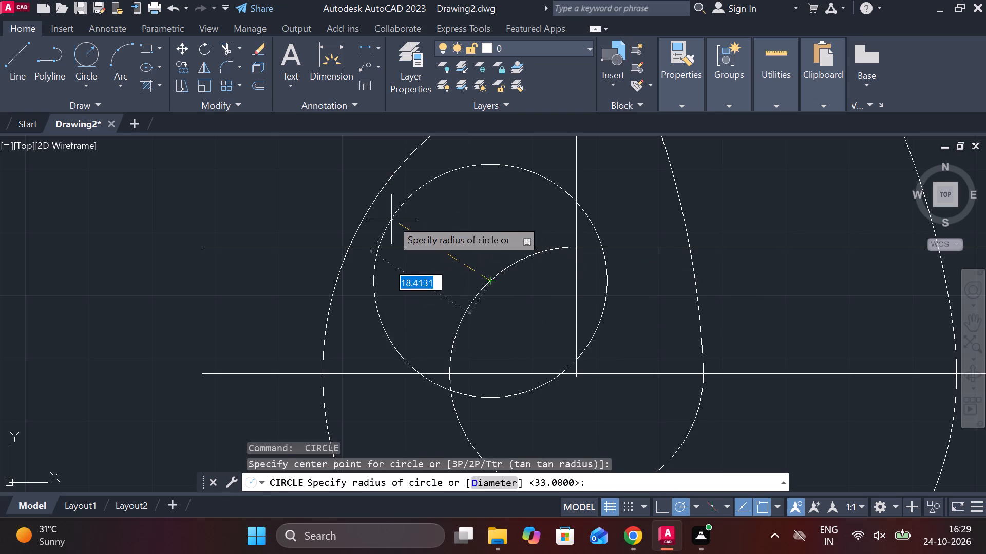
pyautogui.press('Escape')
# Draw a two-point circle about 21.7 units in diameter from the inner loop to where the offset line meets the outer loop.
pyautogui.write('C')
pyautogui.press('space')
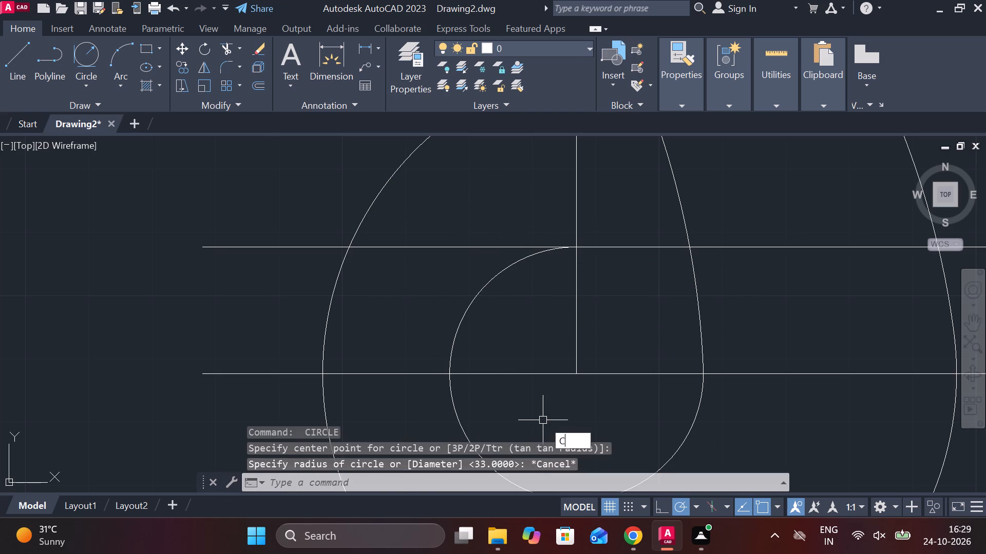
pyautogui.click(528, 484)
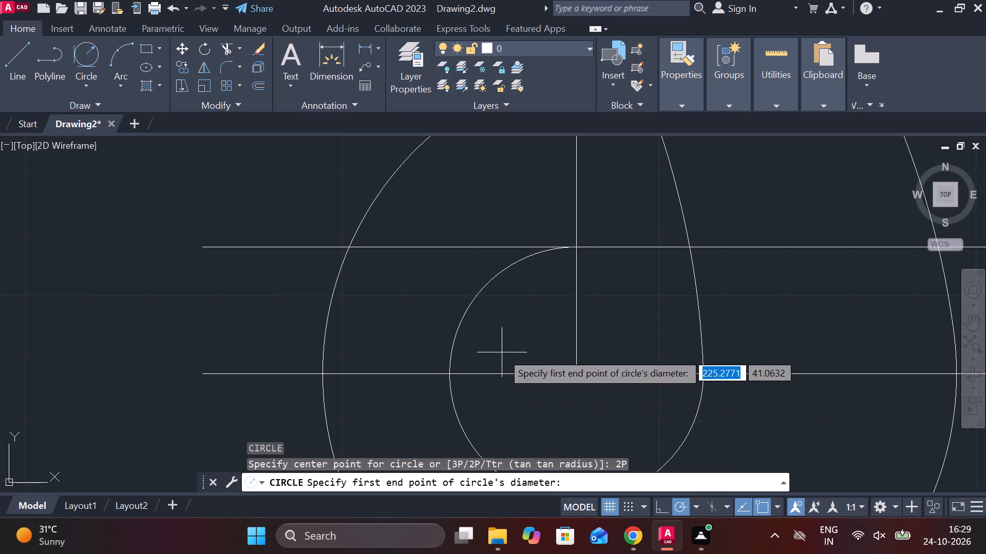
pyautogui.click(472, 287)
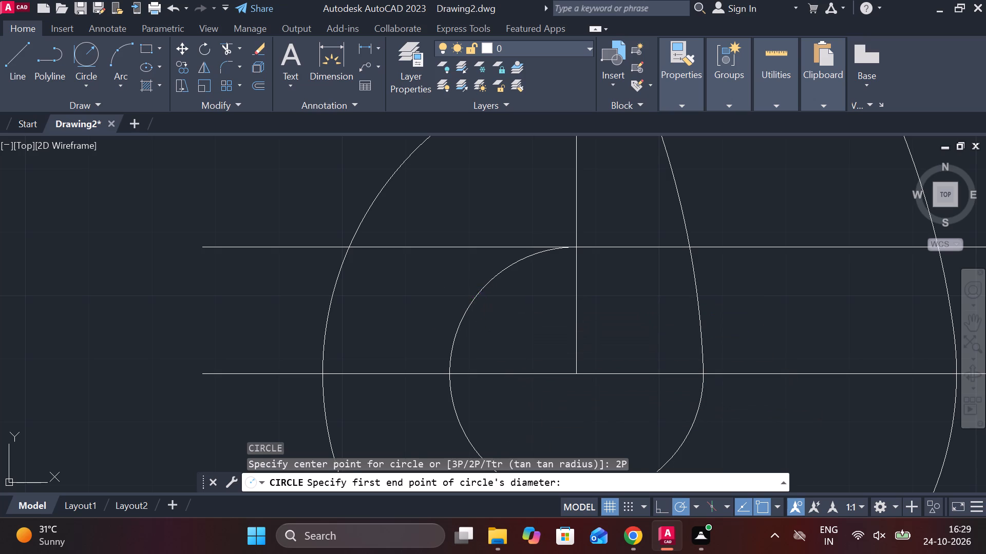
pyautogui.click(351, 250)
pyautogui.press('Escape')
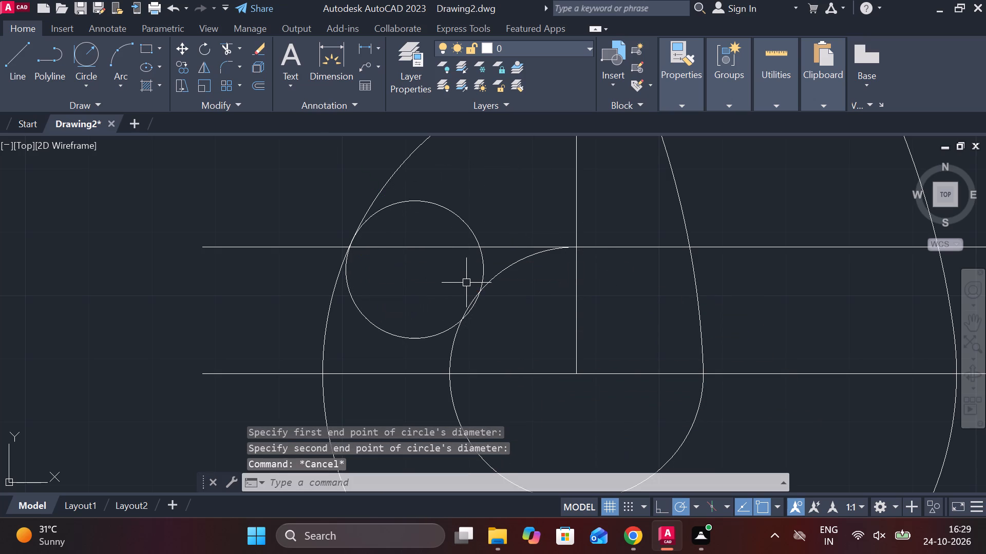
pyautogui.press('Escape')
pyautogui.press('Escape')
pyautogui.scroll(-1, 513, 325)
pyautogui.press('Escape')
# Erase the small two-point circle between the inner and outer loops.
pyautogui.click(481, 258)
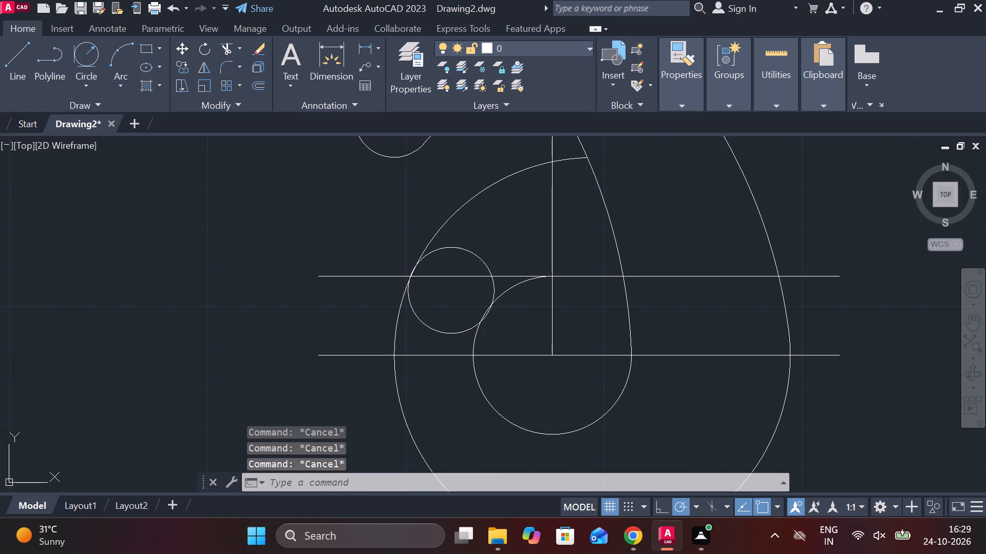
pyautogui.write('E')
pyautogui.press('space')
# Draw a two-point circle from the outer loop's upper-left arc to the inner loop's upper-left arc, forming the hook's rounded end.
pyautogui.write('C')
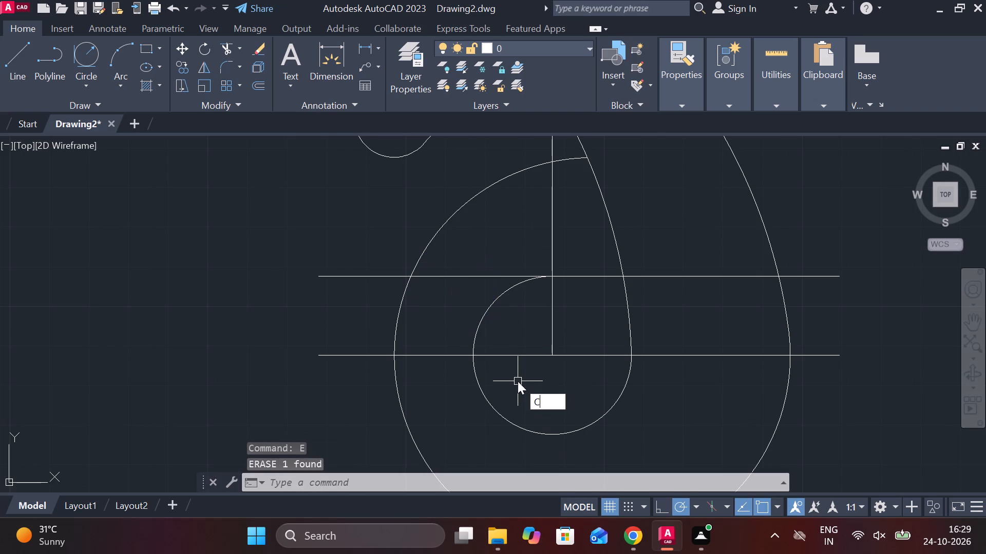
pyautogui.press('space')
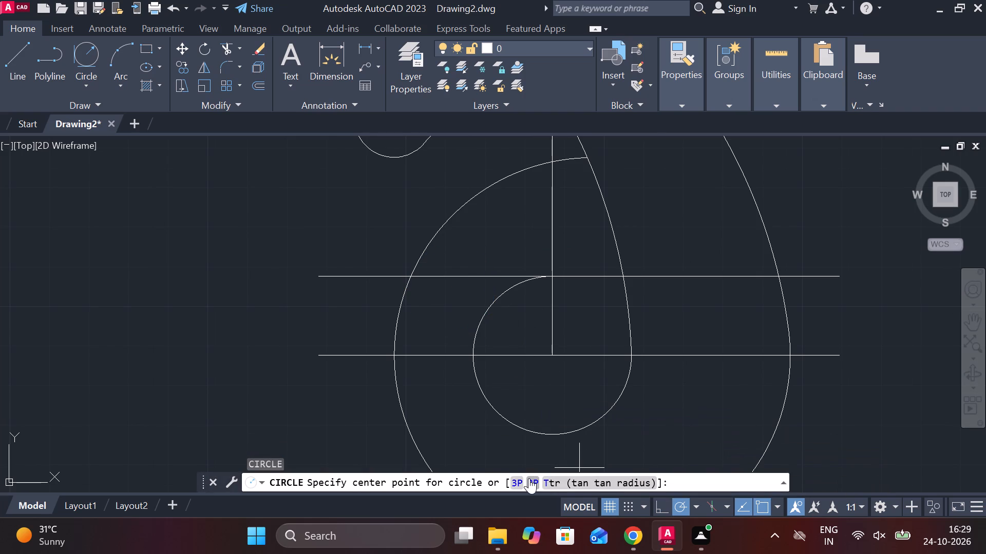
pyautogui.click(529, 478)
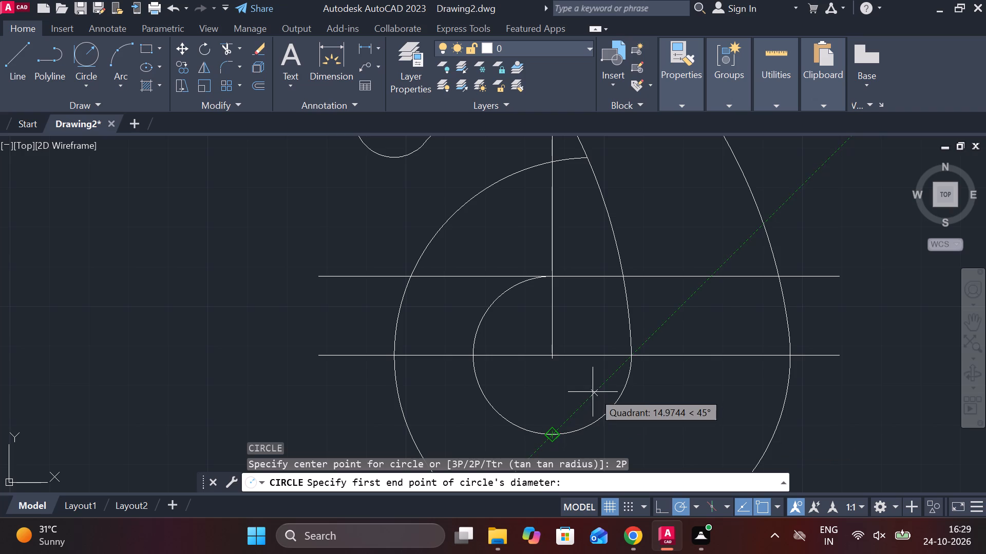
pyautogui.scroll(-2, 648, 300)
pyautogui.scroll(2, 672, 288)
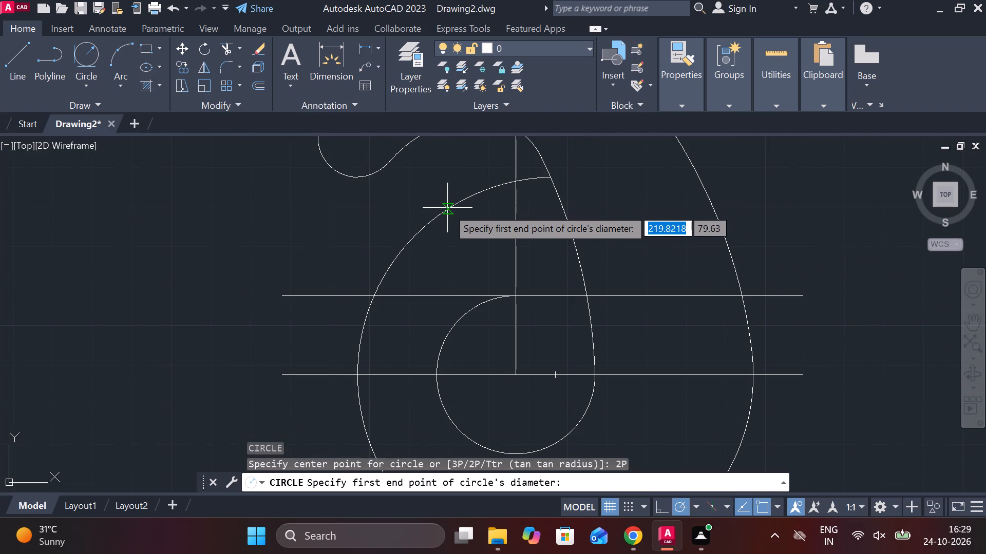
pyautogui.click(427, 224)
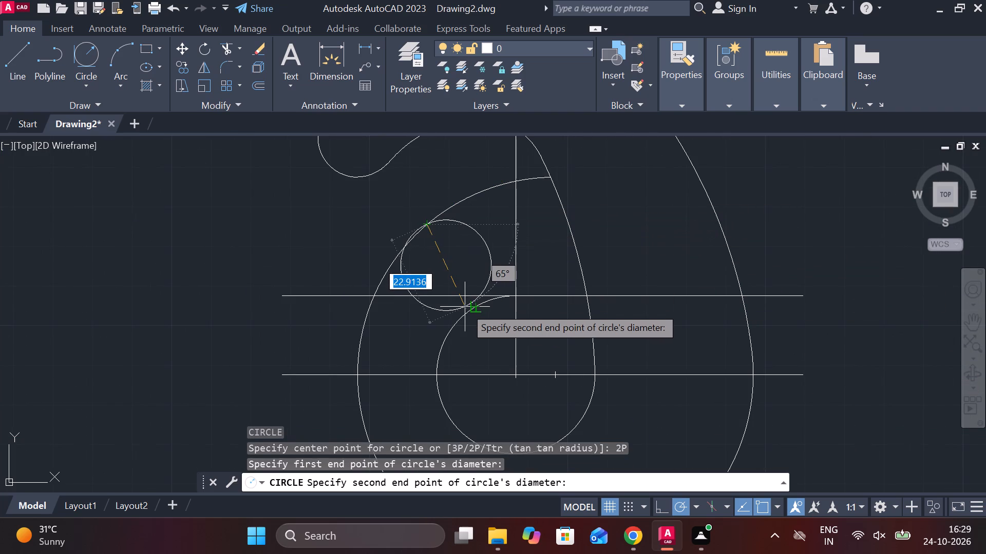
pyautogui.click(472, 312)
pyautogui.scroll(-1, 548, 276)
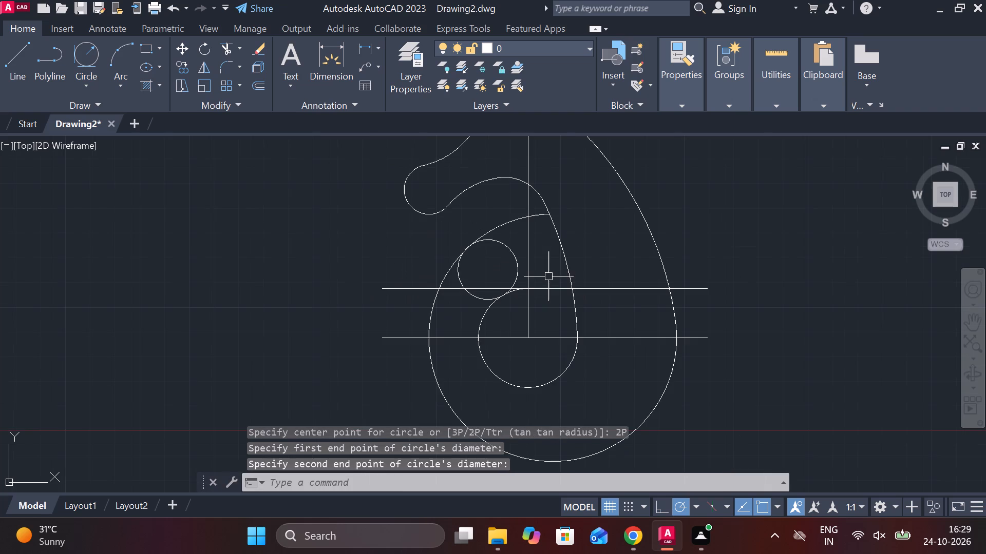
pyautogui.press('Escape')
# Trim the end circle and the overshooting outer and inner loop arcs so they form the lower hook's rounded tip.
pyautogui.write('TR')
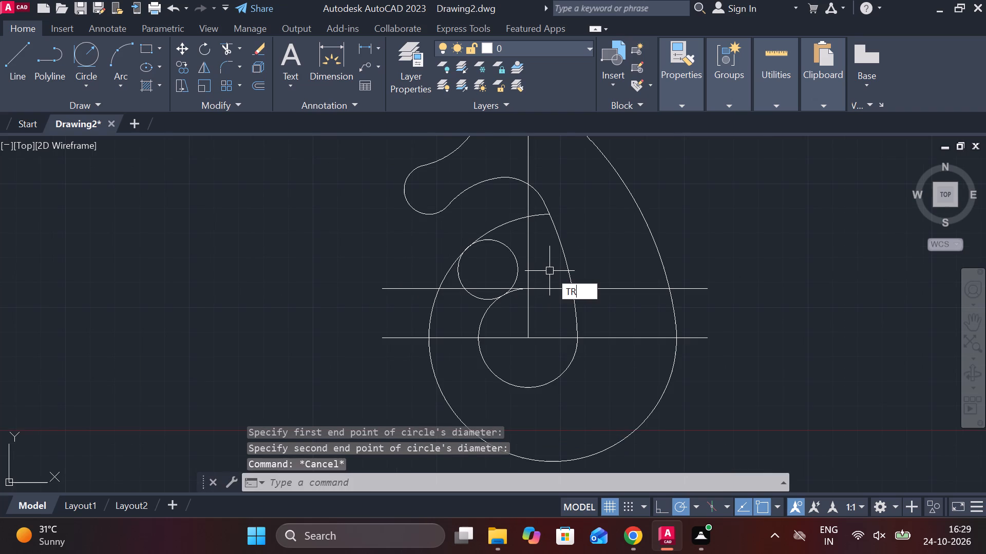
pyautogui.press('space')
pyautogui.click(503, 225)
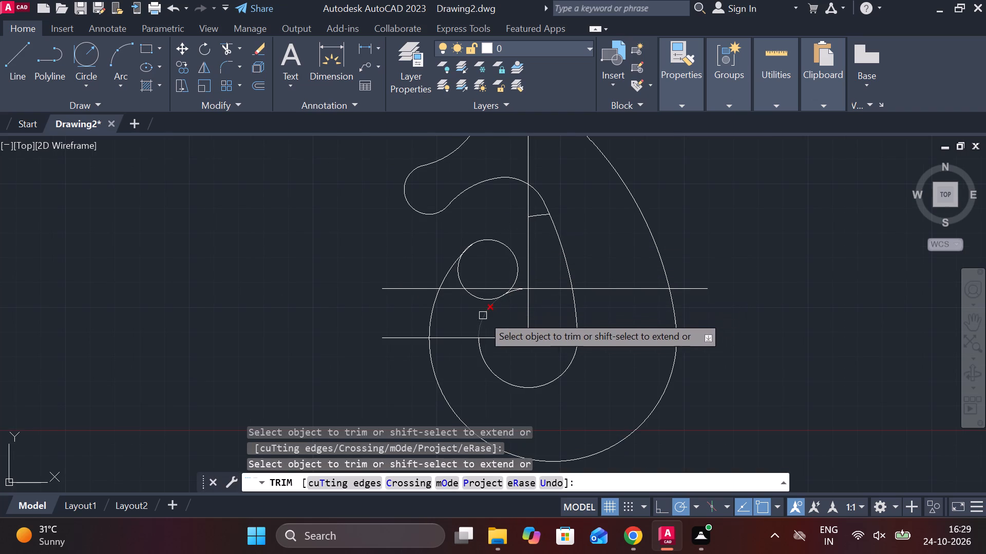
pyautogui.click(478, 298)
pyautogui.click(515, 290)
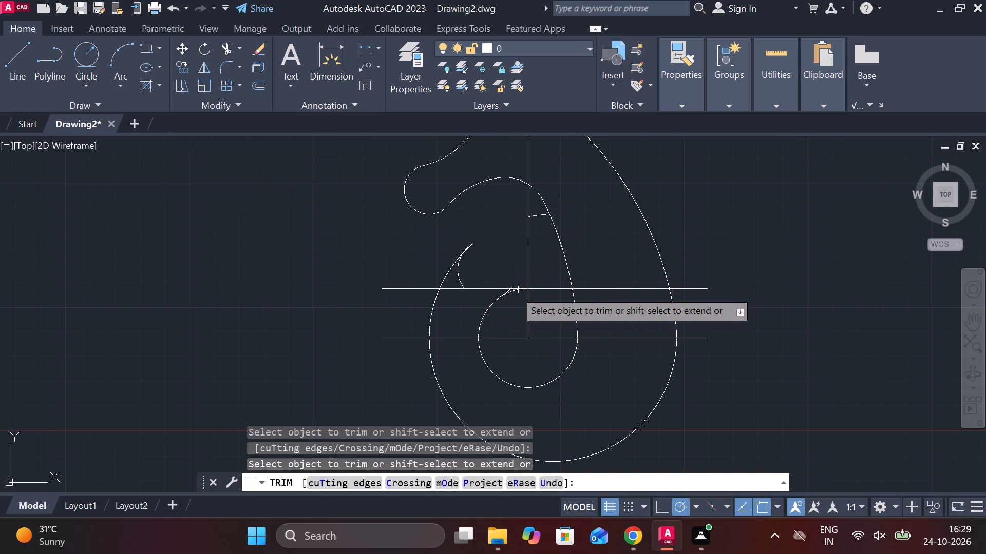
pyautogui.hotkey('ctrl', 'z')
pyautogui.scroll(3, 519, 285)
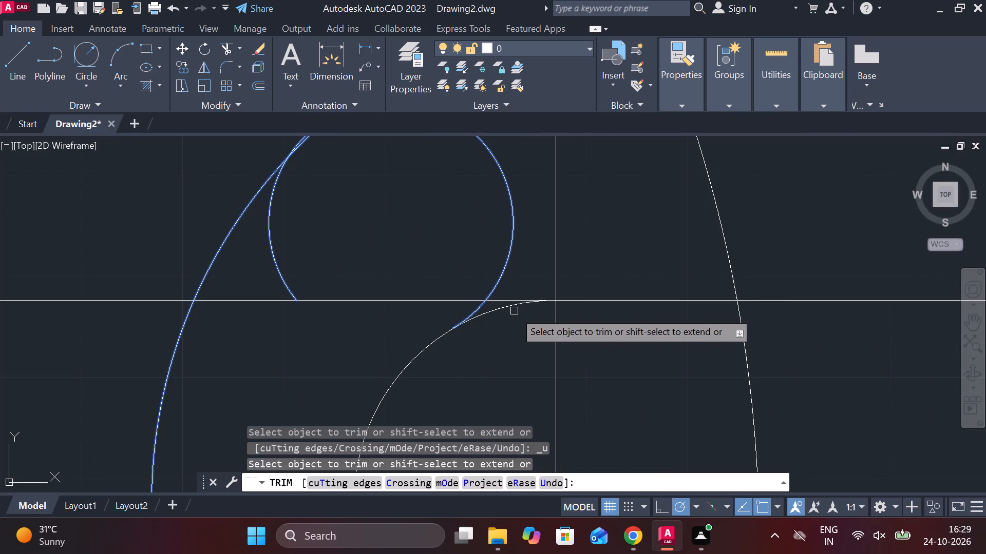
pyautogui.click(503, 307)
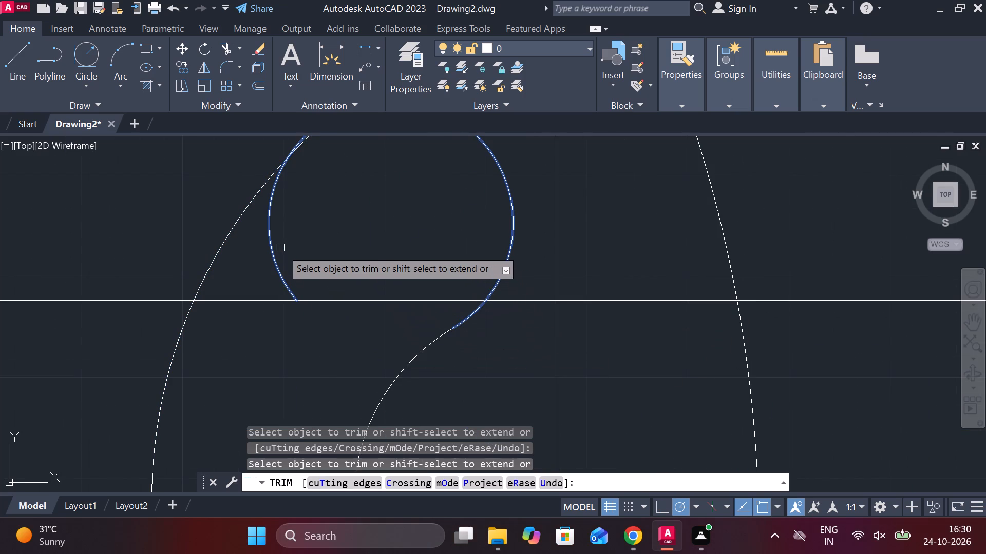
pyautogui.click(272, 239)
pyautogui.scroll(-2, 305, 256)
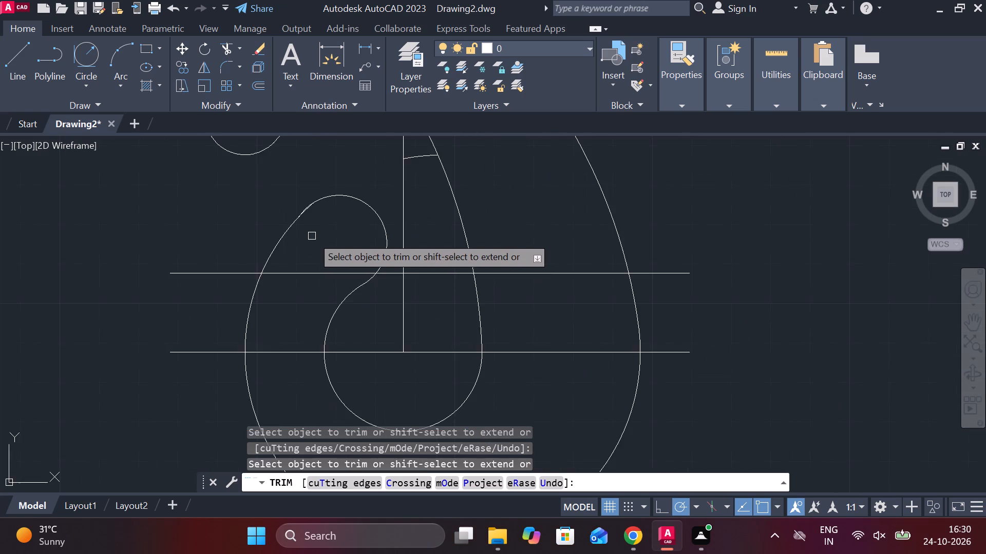
pyautogui.scroll(3, 302, 209)
pyautogui.click(322, 207)
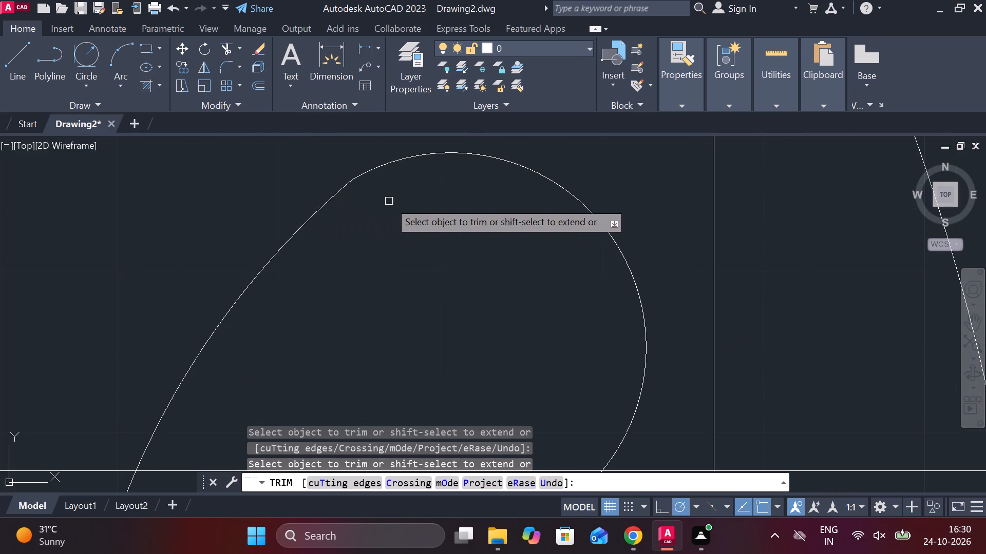
# Trim away both horizontal construction lines across the lower hook and the vertical centre line's portion inside it.
pyautogui.scroll(-3, 388, 209)
pyautogui.scroll(-2, 410, 253)
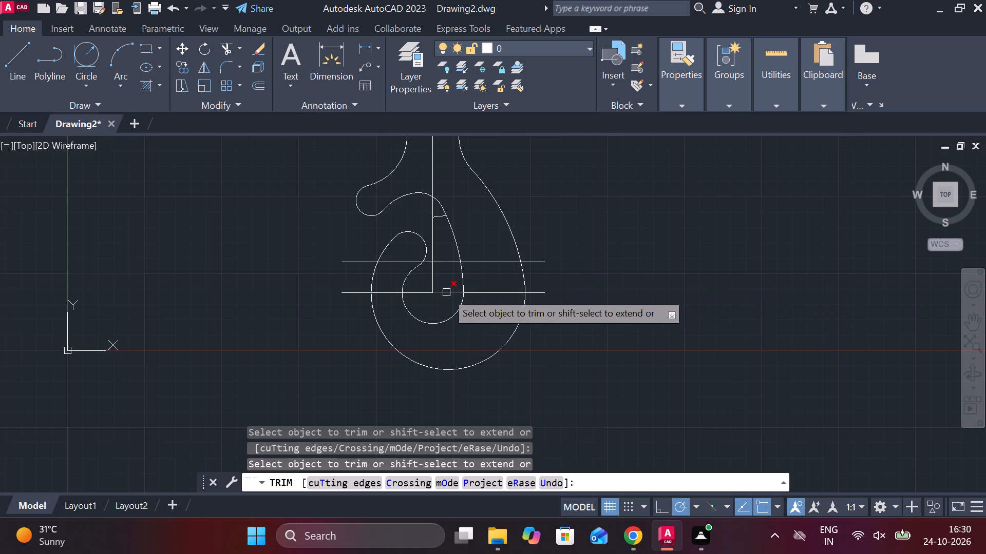
pyautogui.moveTo(484, 237); pyautogui.dragTo(491, 293)
pyautogui.click(432, 289)
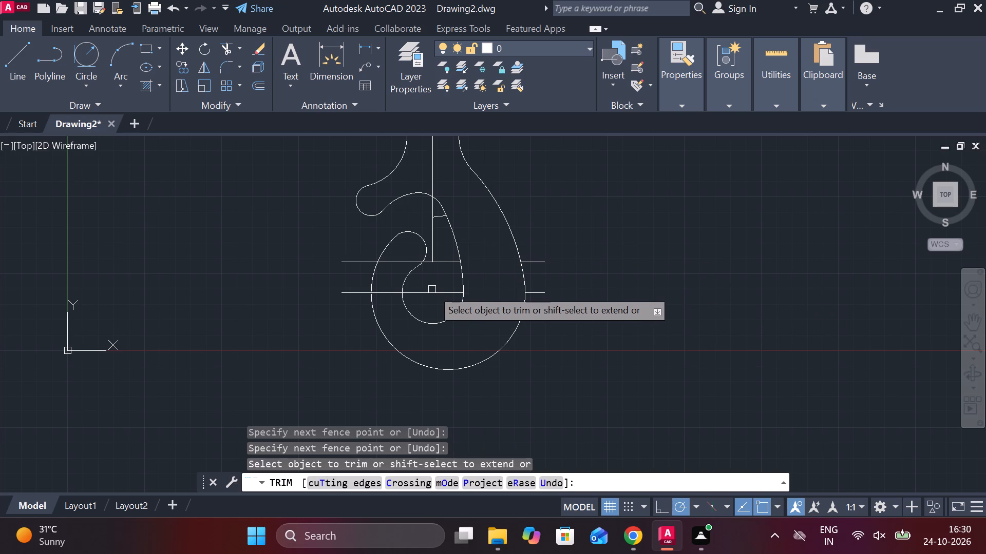
pyautogui.click(432, 291)
pyautogui.click(431, 265)
pyautogui.click(404, 261)
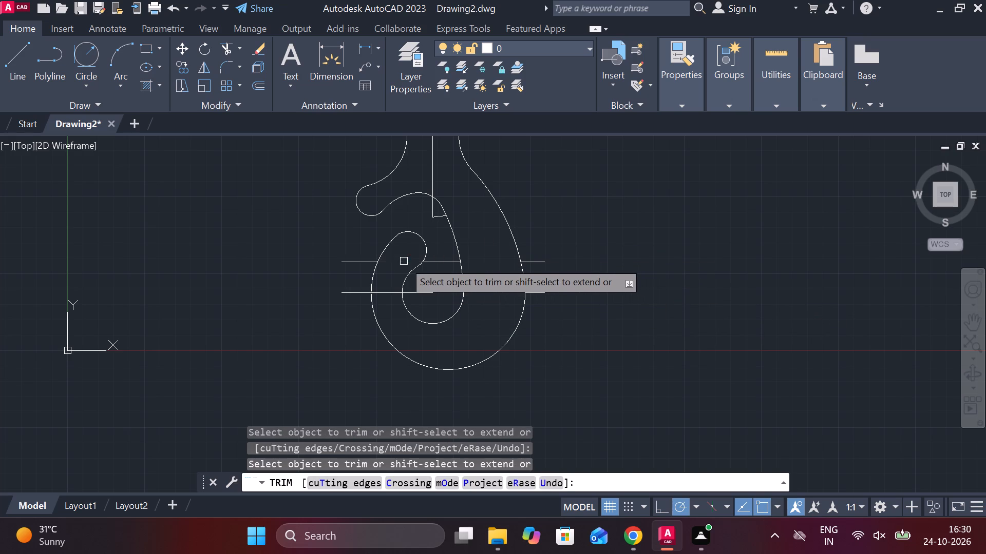
pyautogui.click(354, 260)
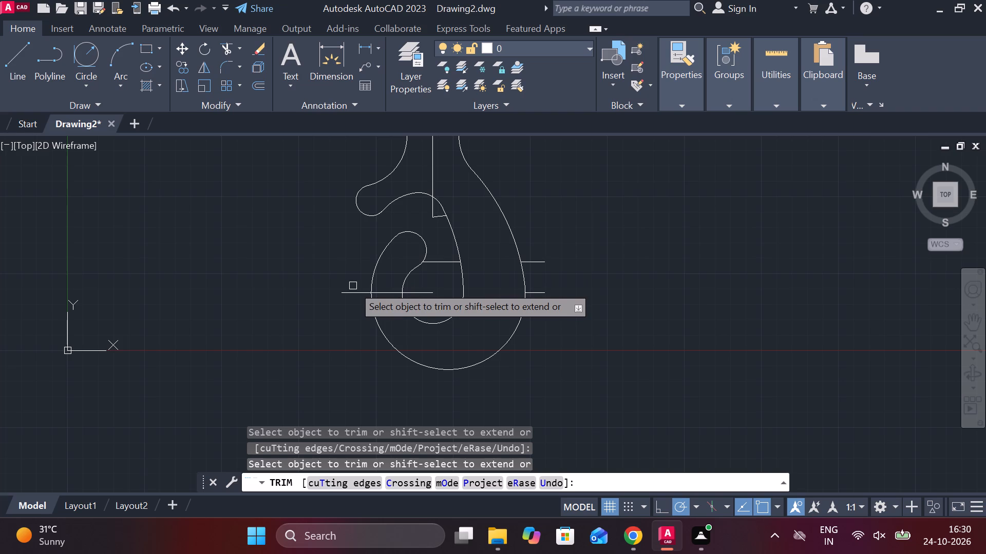
pyautogui.click(353, 291)
pyautogui.click(389, 293)
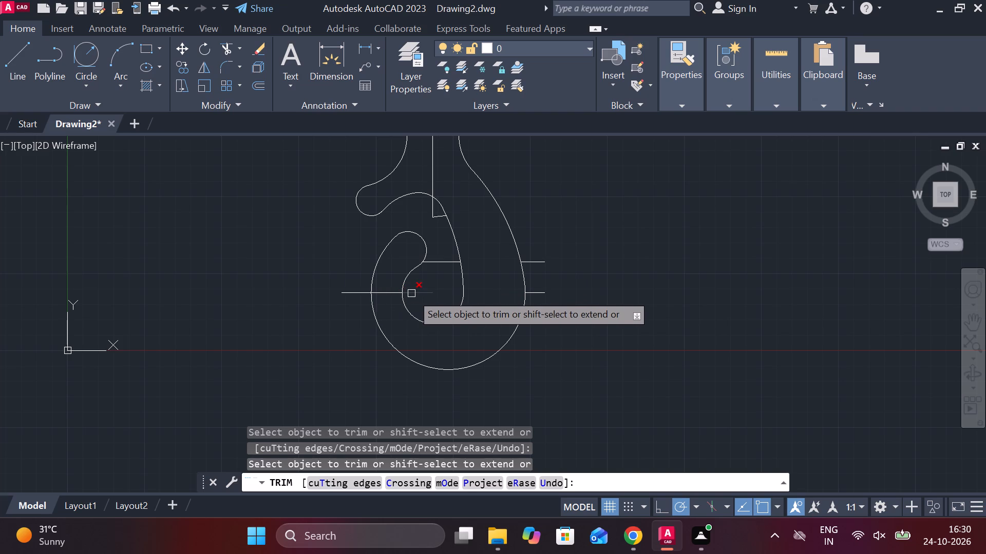
pyautogui.click(442, 263)
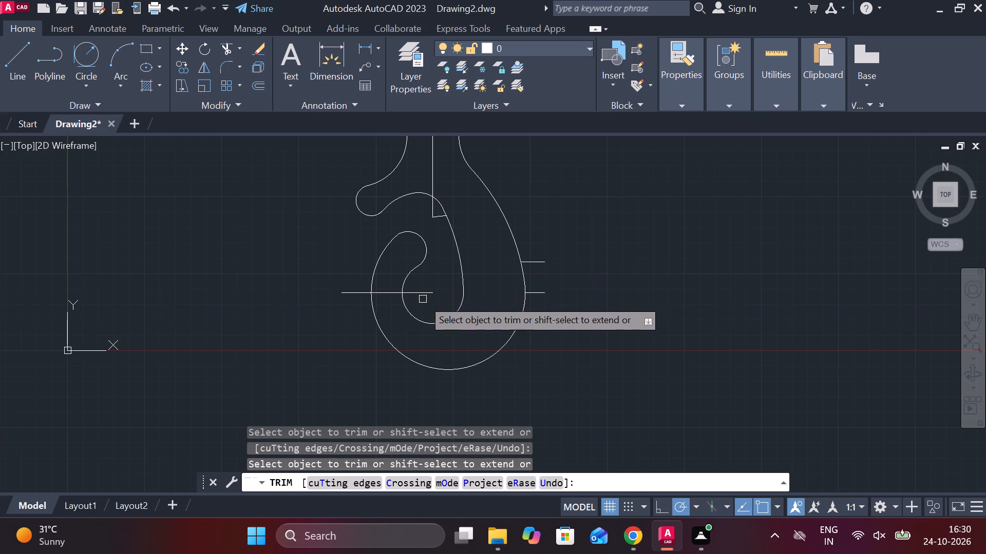
pyautogui.click(393, 294)
pyautogui.click(345, 292)
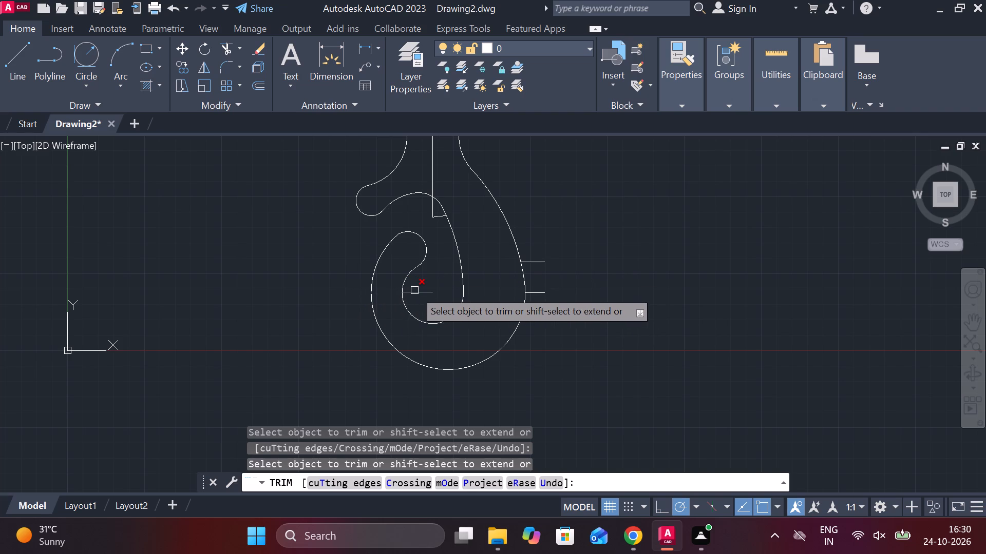
pyautogui.moveTo(527, 250); pyautogui.dragTo(542, 320)
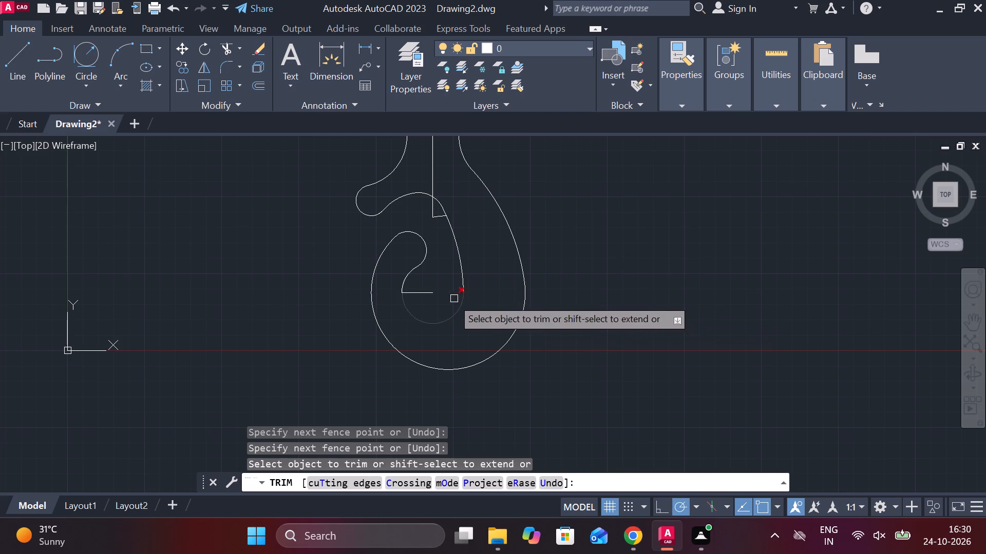
pyautogui.click(422, 293)
# Trim away the short arc stub beside the inner curve and the remaining vertical centre line below the head.
pyautogui.moveTo(439, 287); pyautogui.dragTo(409, 403, button='middle')
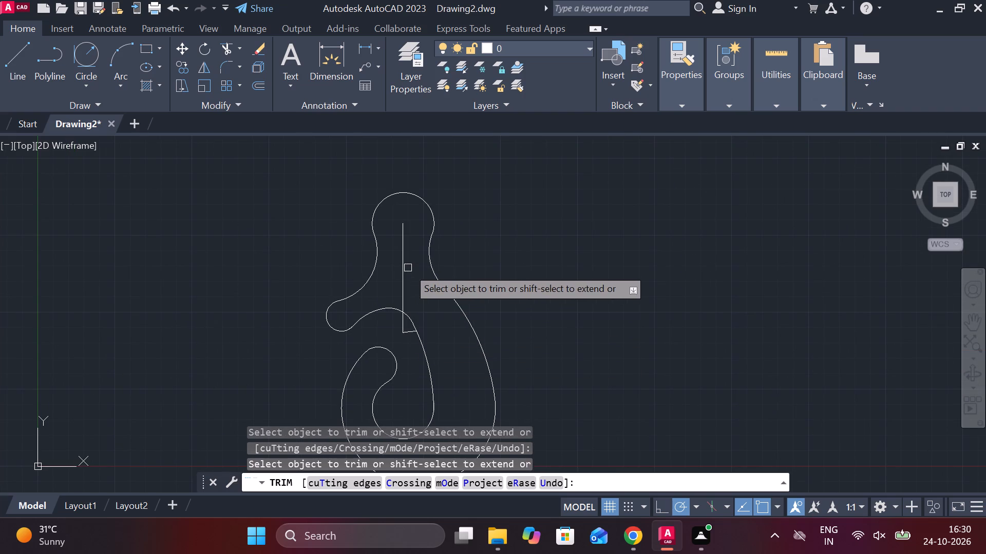
pyautogui.click(404, 331)
pyautogui.click(405, 331)
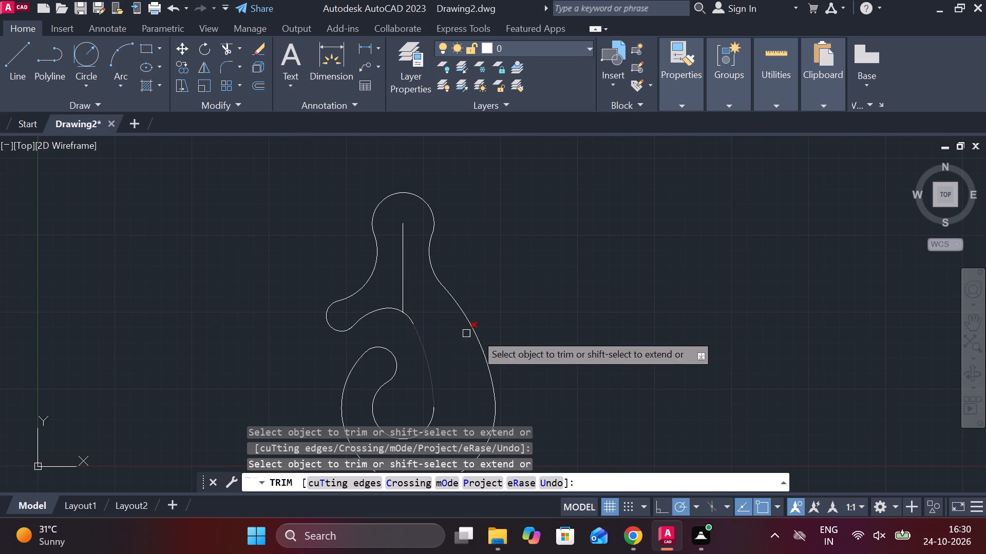
pyautogui.click(398, 252)
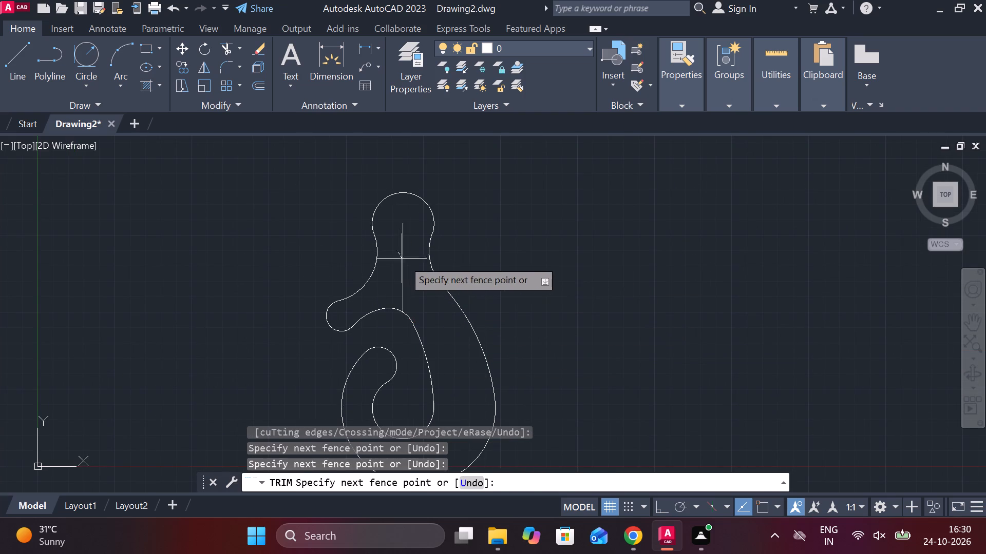
pyautogui.click(407, 269)
pyautogui.scroll(-2, 496, 268)
pyautogui.press('Escape')
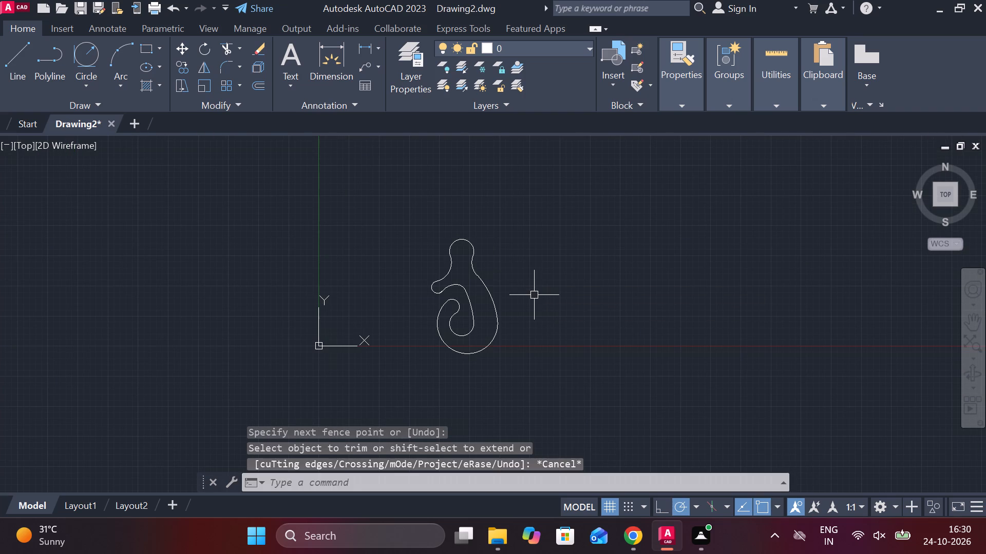
# Draw a vertical line 52 units long upward from the centre of the hook's head arc.
pyautogui.scroll(-1, 534, 295)
pyautogui.scroll(1, 535, 296)
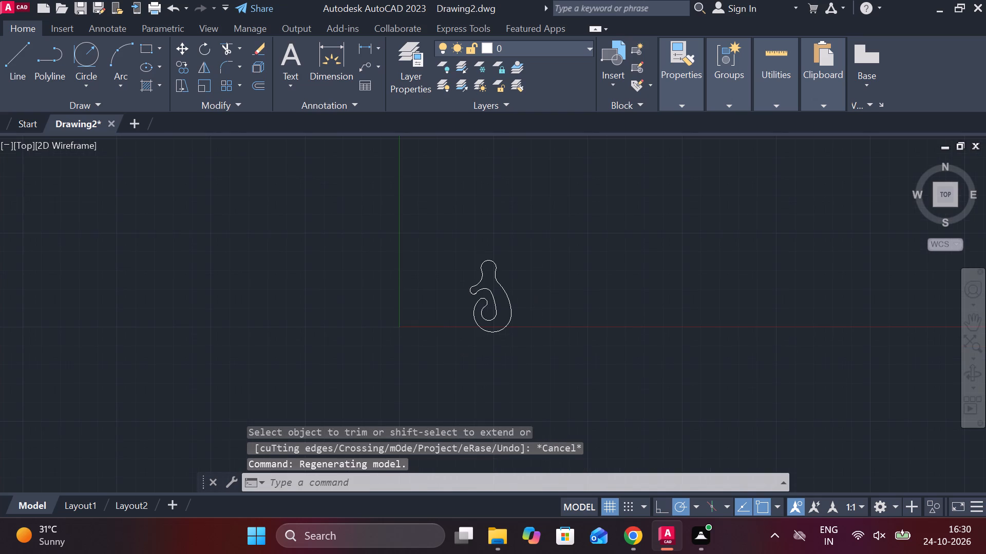
pyautogui.scroll(2, 538, 299)
pyautogui.middleClick(498, 294)
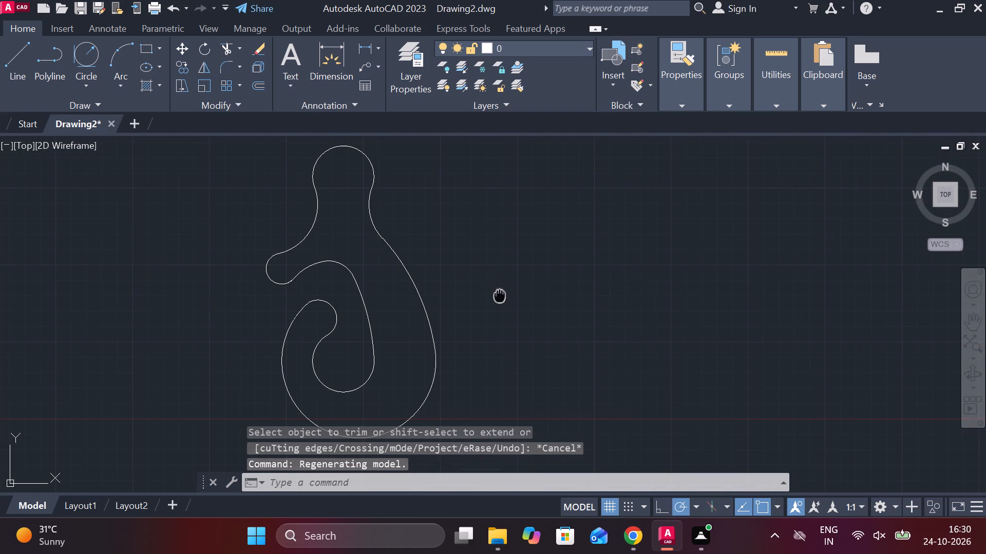
pyautogui.moveTo(504, 286); pyautogui.dragTo(532, 355, button='middle')
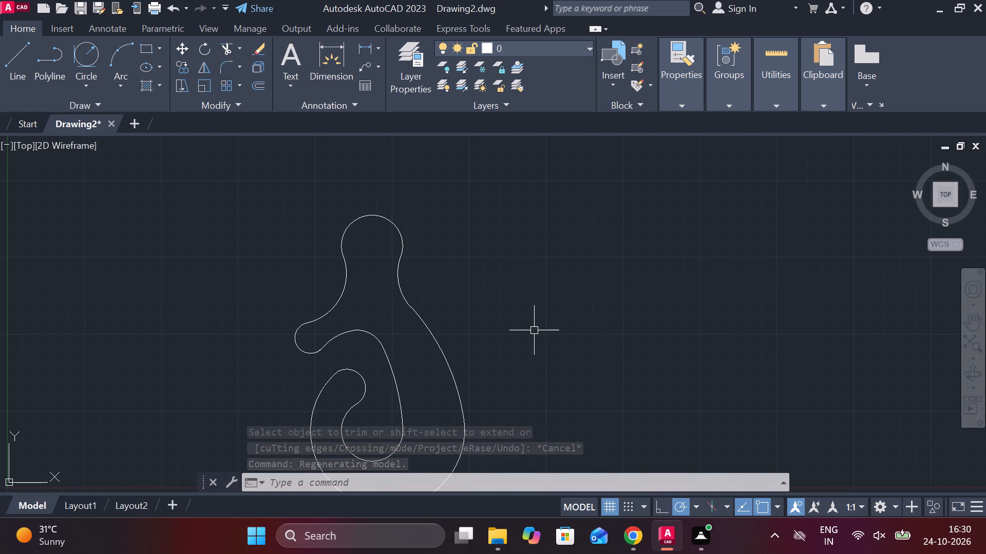
pyautogui.click(7, 67)
pyautogui.scroll(2, 463, 179)
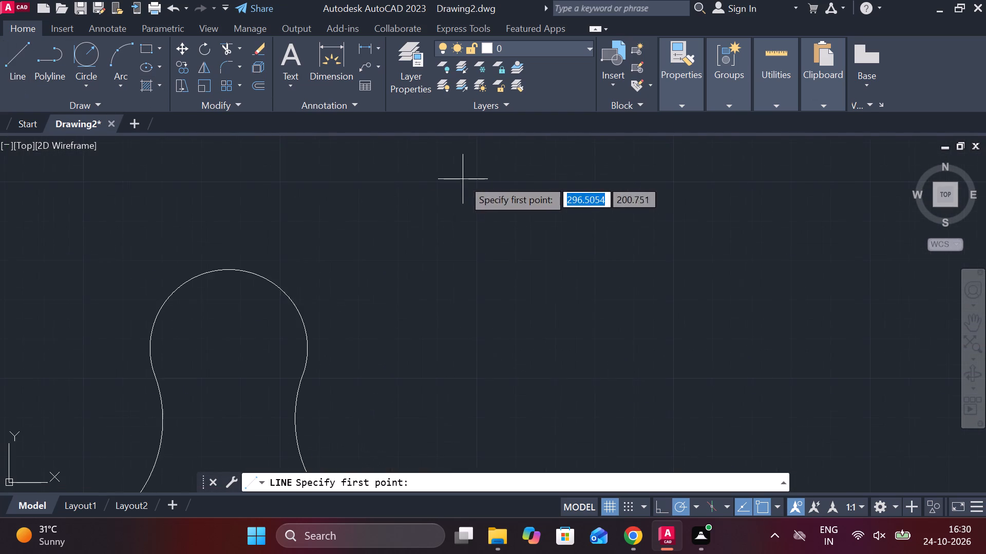
pyautogui.click(226, 350)
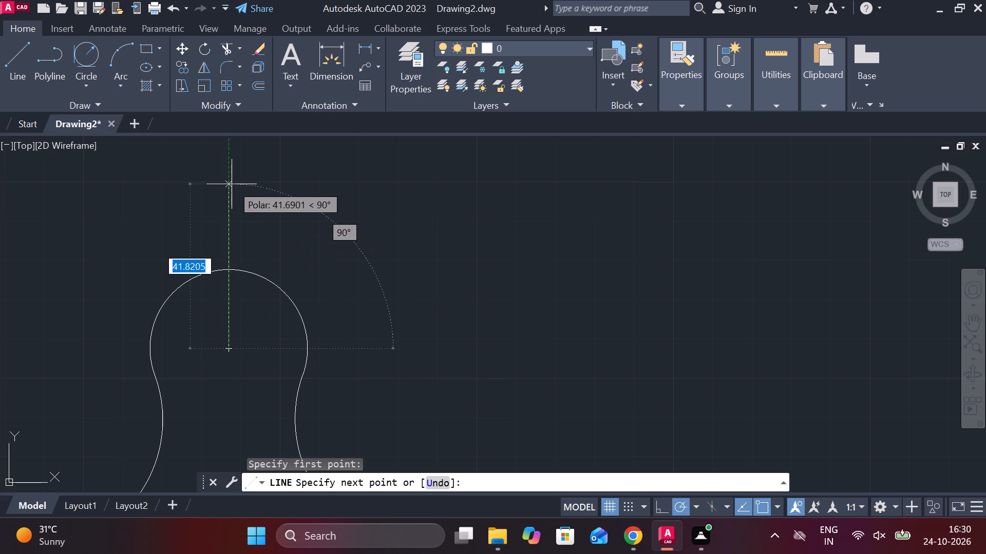
pyautogui.write('52')
pyautogui.press('Return')
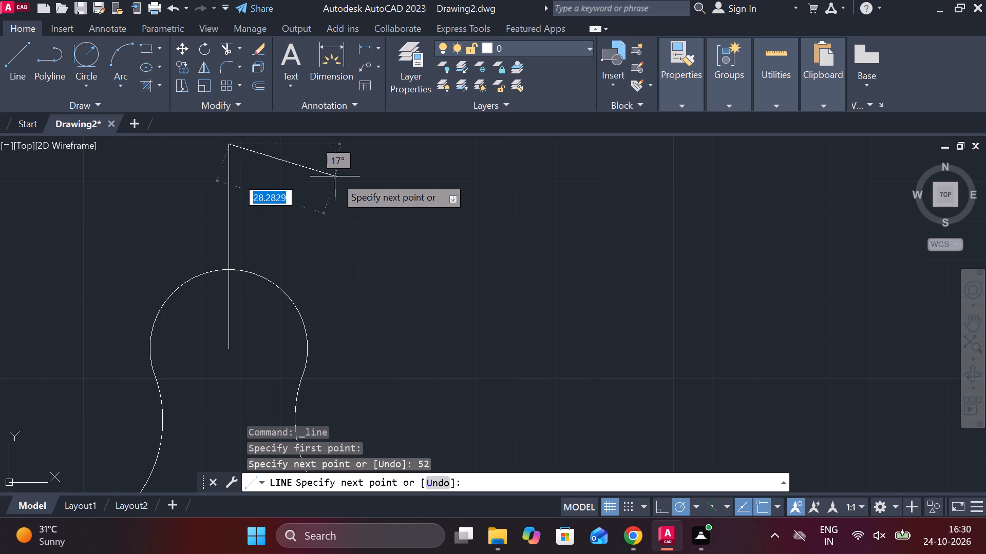
pyautogui.press('Escape')
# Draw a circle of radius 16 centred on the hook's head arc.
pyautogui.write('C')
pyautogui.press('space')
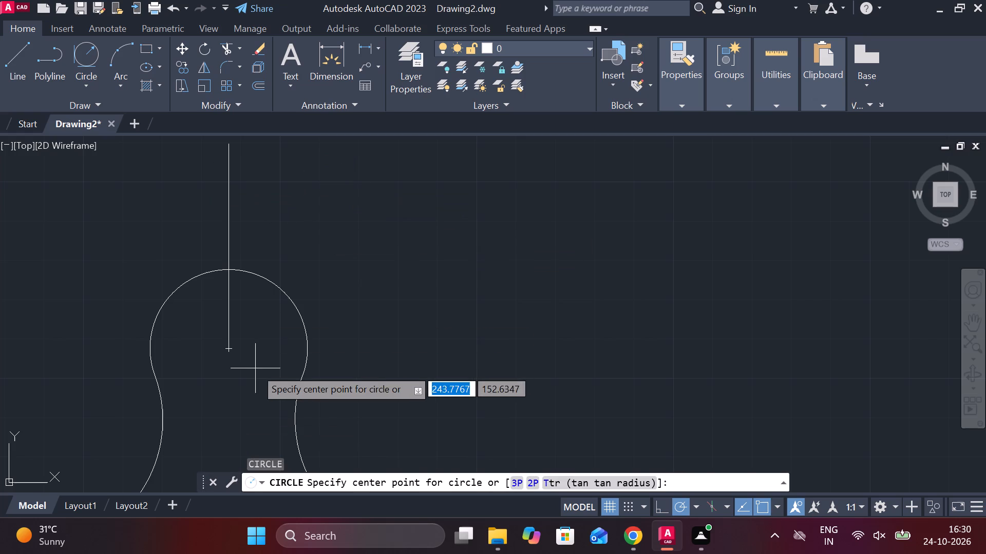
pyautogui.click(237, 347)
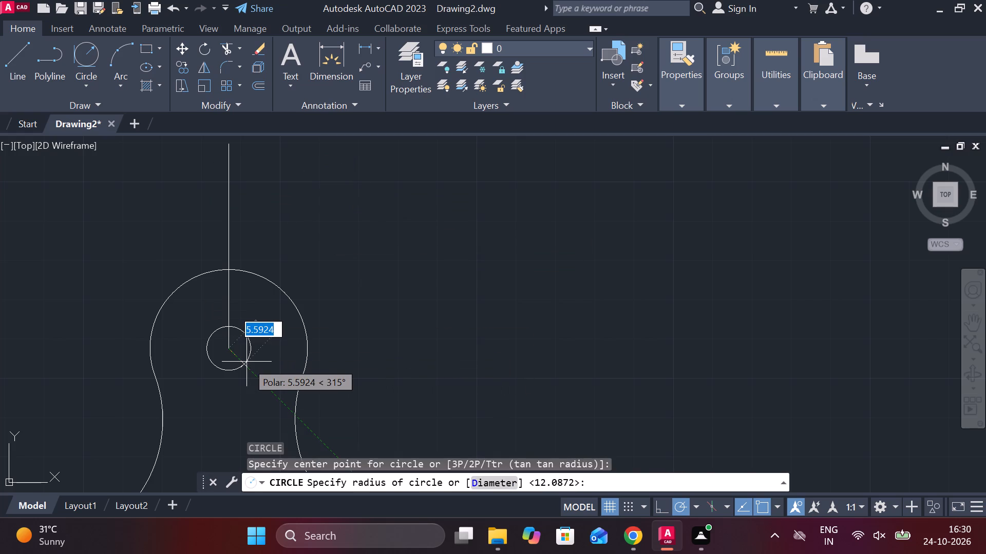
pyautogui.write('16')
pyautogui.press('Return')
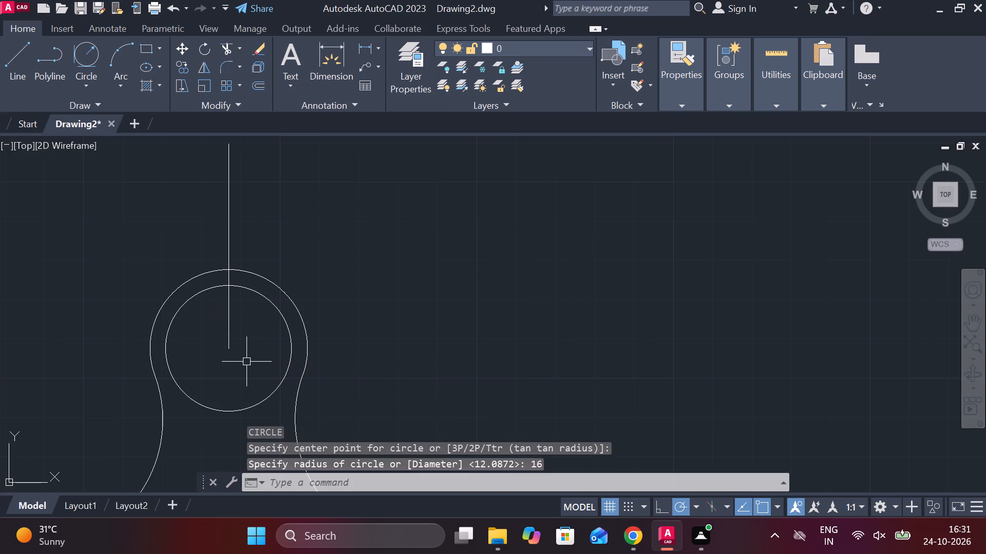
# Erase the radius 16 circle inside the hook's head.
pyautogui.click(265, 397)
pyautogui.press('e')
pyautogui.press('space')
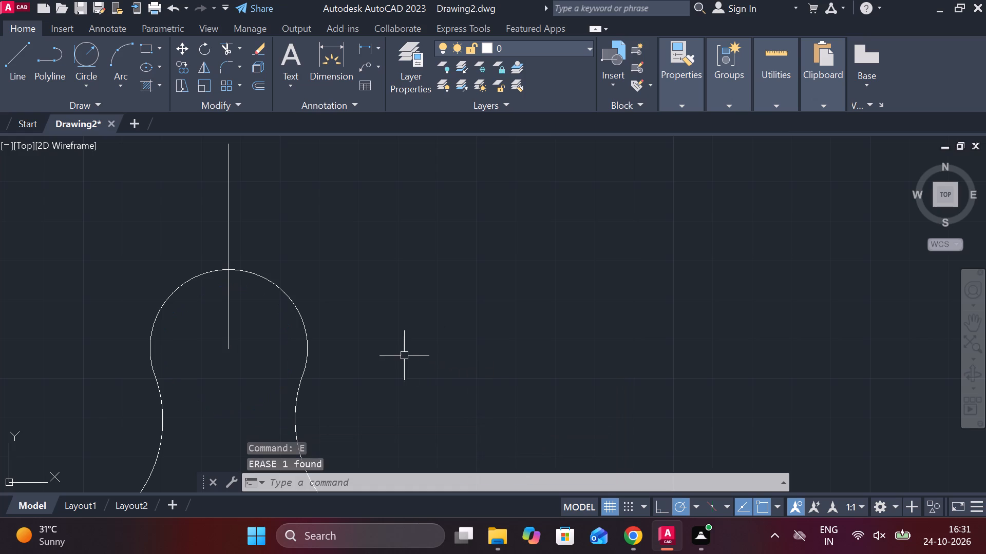
# Draw a circle of diameter 16 centred on the hook's head arc.
pyautogui.write('C')
pyautogui.press('space')
pyautogui.click(229, 350)
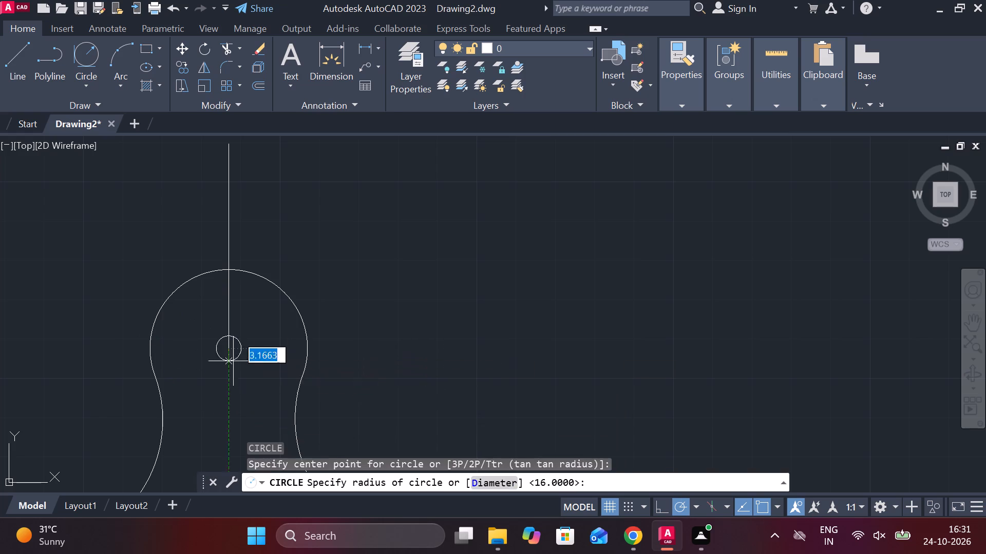
pyautogui.write('D 16')
pyautogui.press('space')
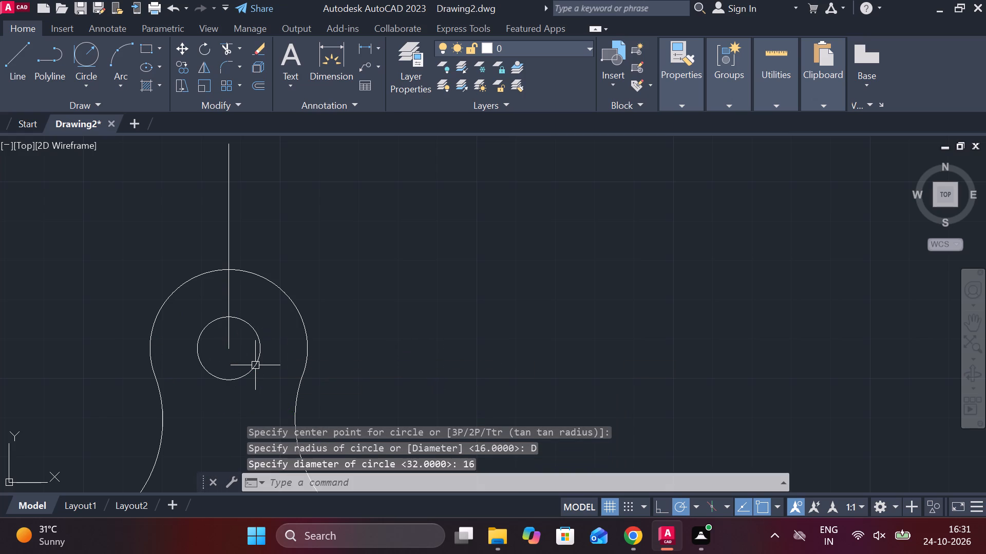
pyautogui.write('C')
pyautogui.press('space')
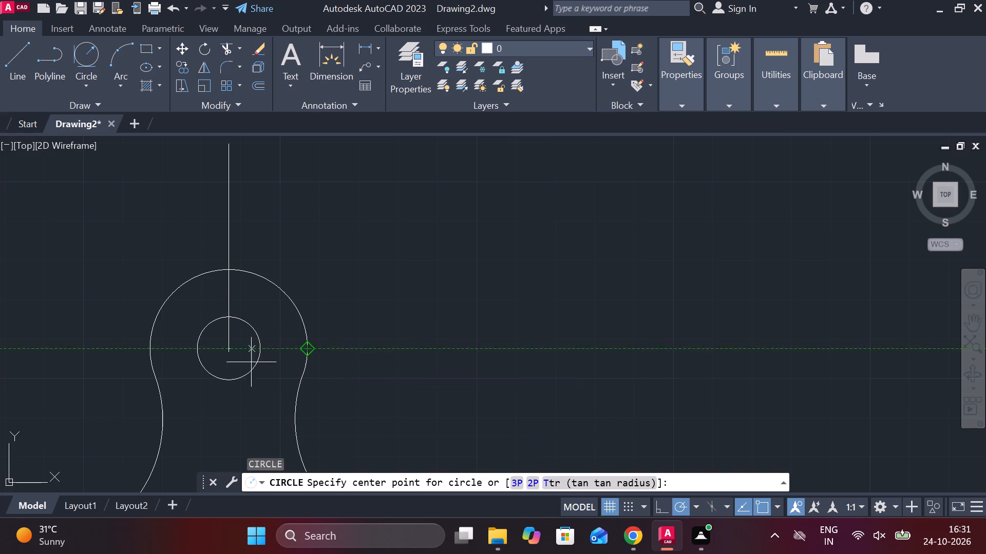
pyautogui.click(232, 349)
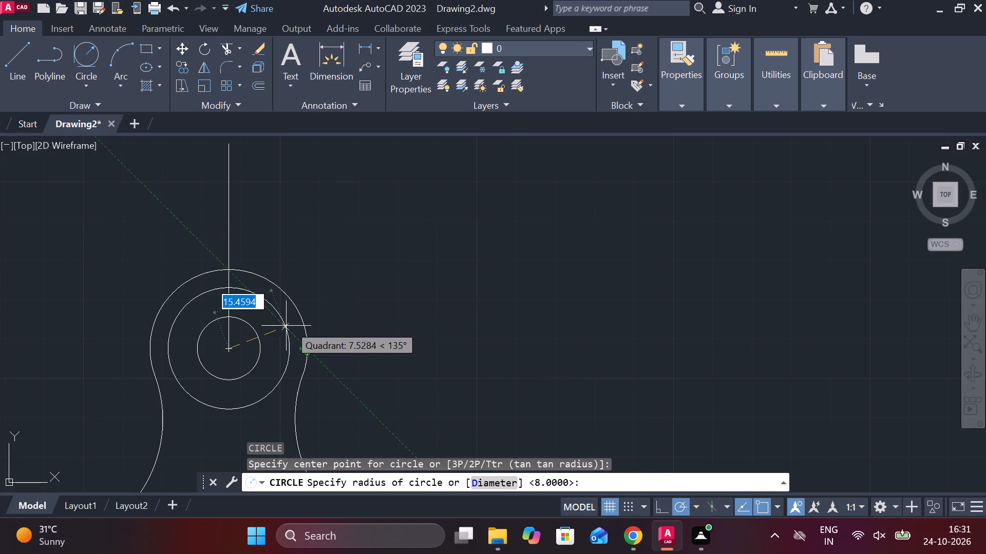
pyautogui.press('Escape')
# Draw a circle of diameter 10 concentric with the 16-diameter circle in the hook's head.
pyautogui.write('C')
pyautogui.press('space')
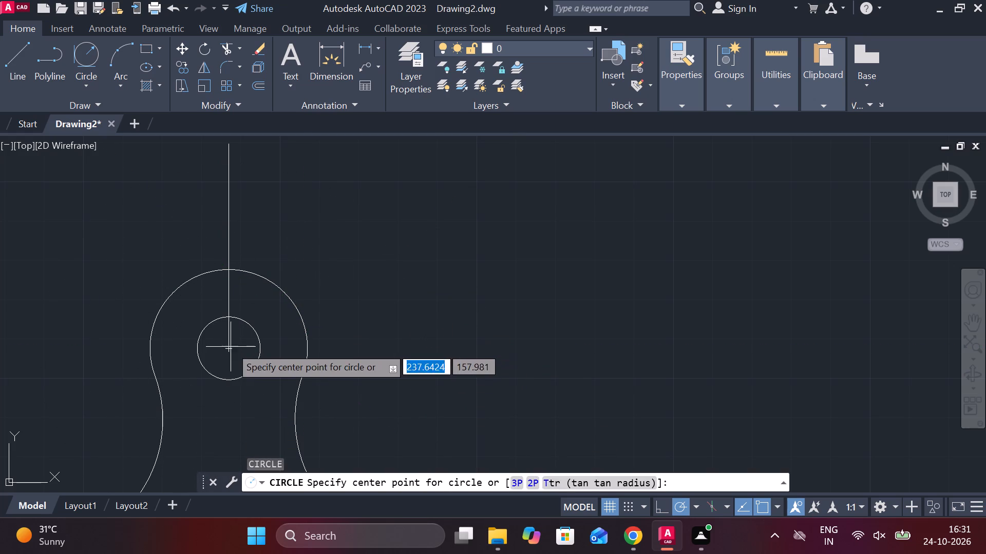
pyautogui.click(230, 346)
pyautogui.write('D 10')
pyautogui.press('Return')
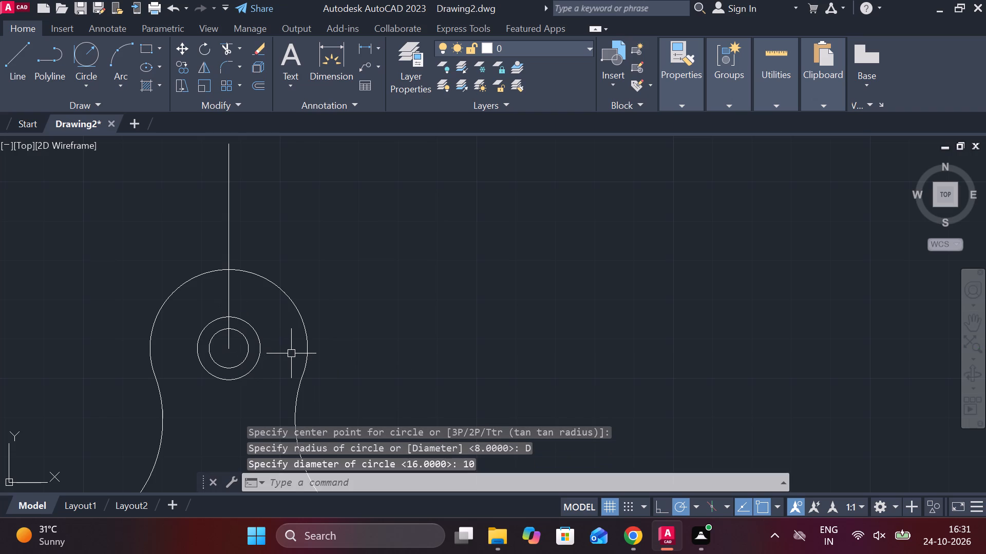
# Draw a vertical line 52 long upward from the right quadrant of the 10-diameter circle in the hook's head.
pyautogui.press('l')
pyautogui.press('Return')
pyautogui.click(251, 344)
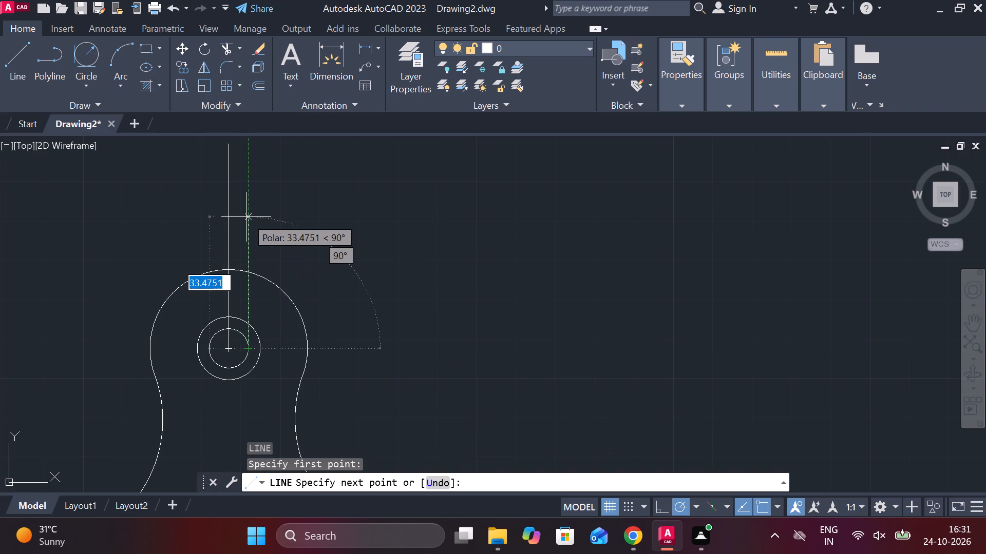
pyautogui.press('5')
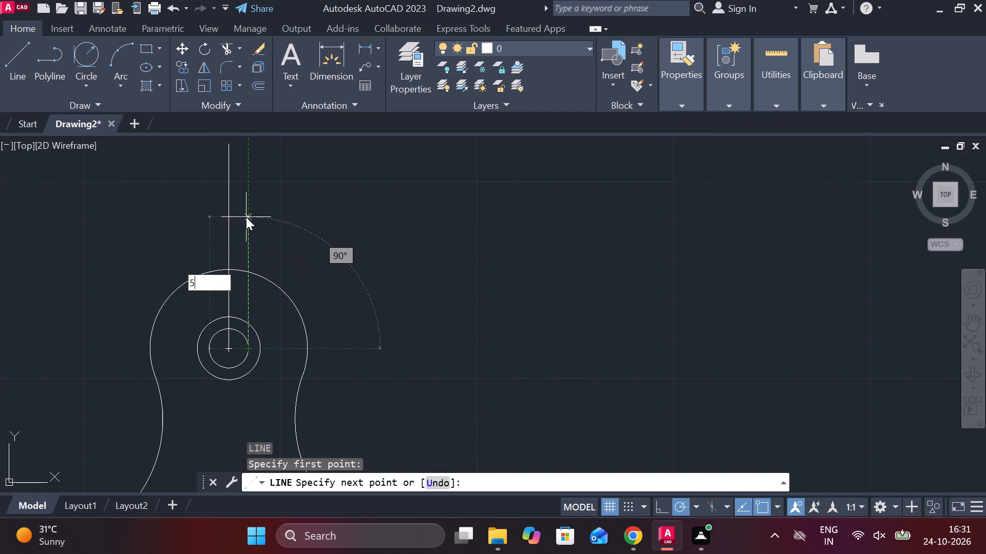
pyautogui.write('2')
pyautogui.press('space')
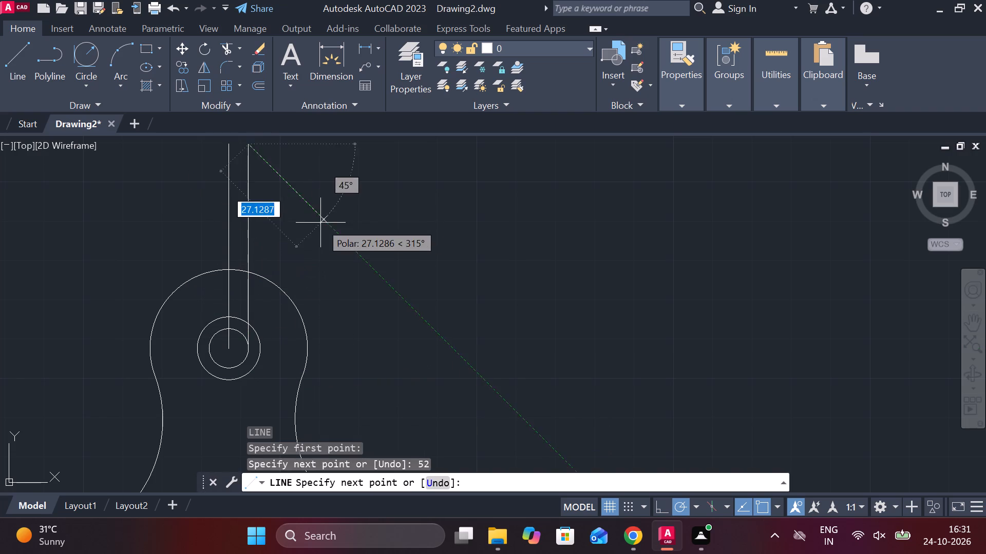
pyautogui.press('Escape')
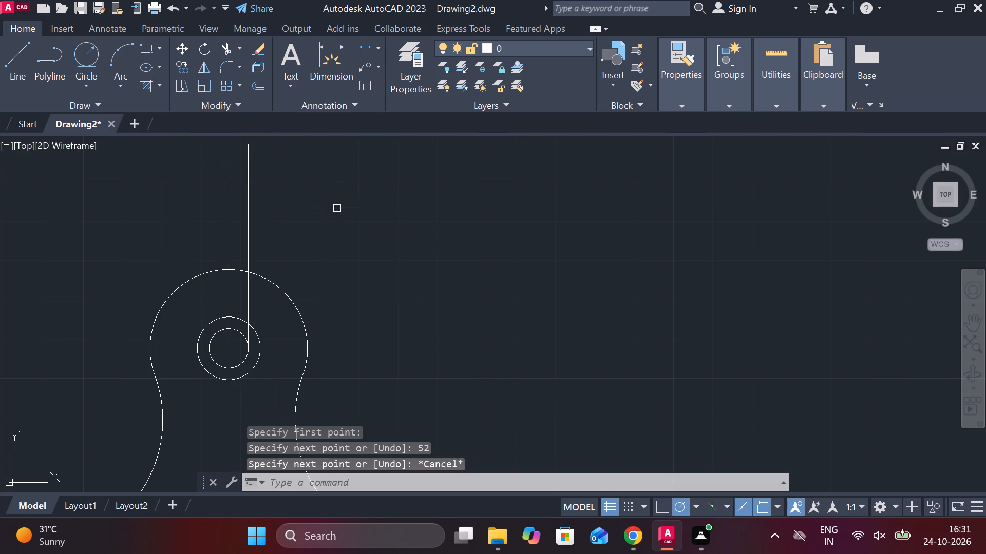
# Draw a matching vertical line 52 long upward from the left quadrant of the 10-diameter circle.
pyautogui.press('space')
pyautogui.click(209, 348)
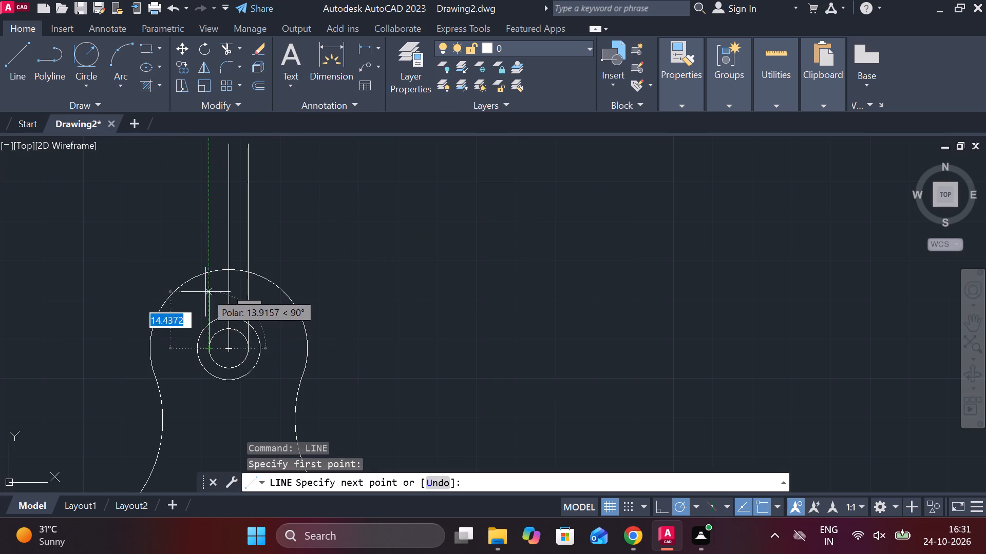
pyautogui.write('52')
pyautogui.press('space')
pyautogui.moveTo(225, 232); pyautogui.dragTo(226, 342, button='middle')
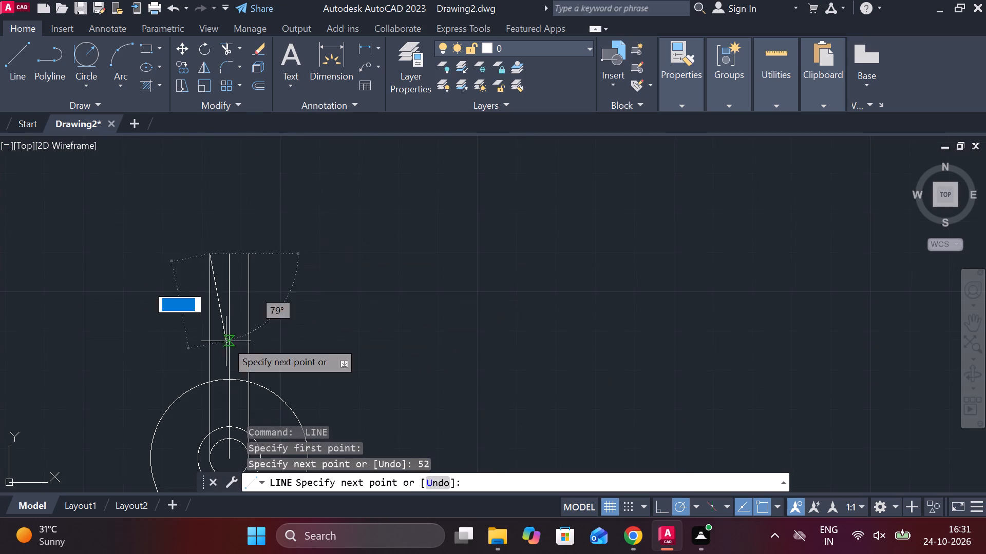
pyautogui.press('Escape')
# Draw a two-point circle of diameter 10 downward from the top end of the central vertical line.
pyautogui.write('C')
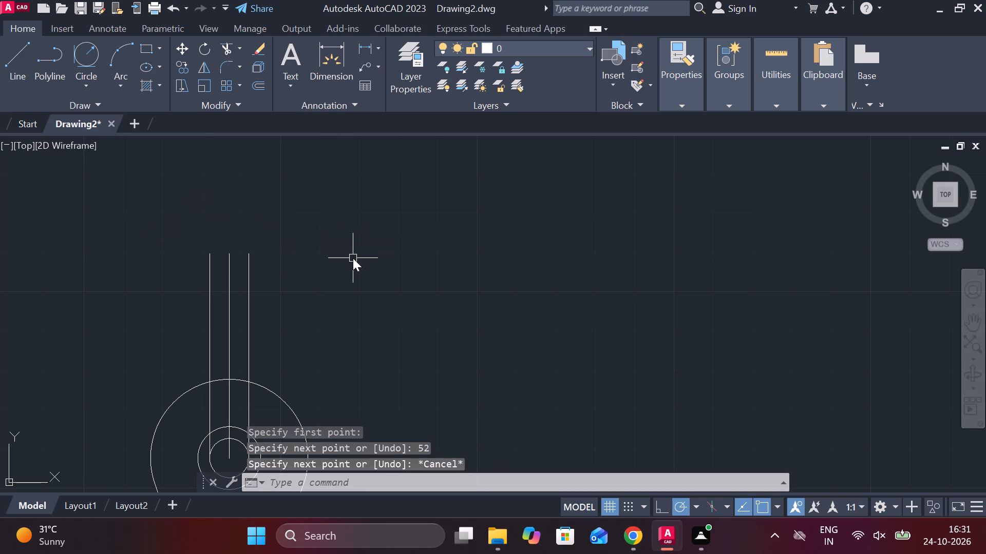
pyautogui.press('space')
pyautogui.click(539, 483)
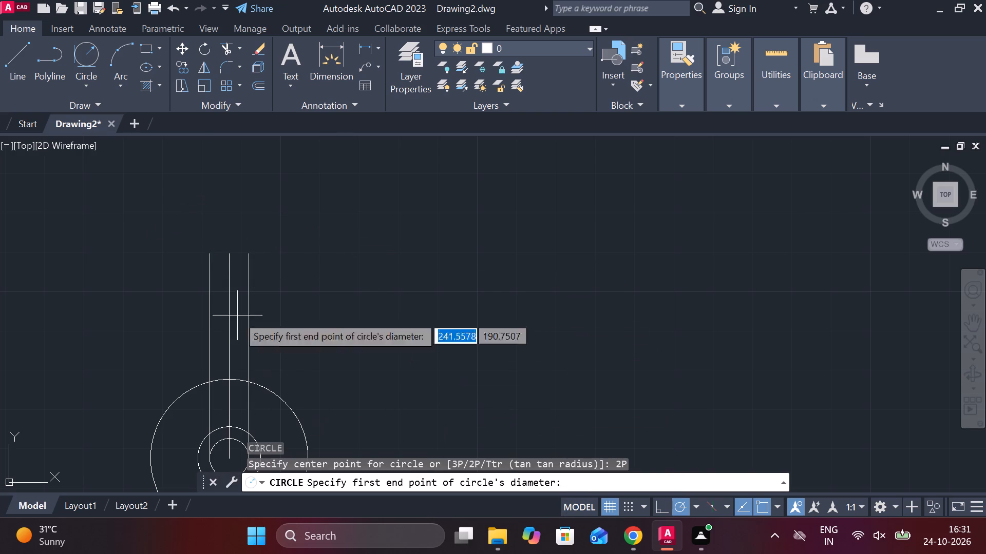
pyautogui.click(228, 255)
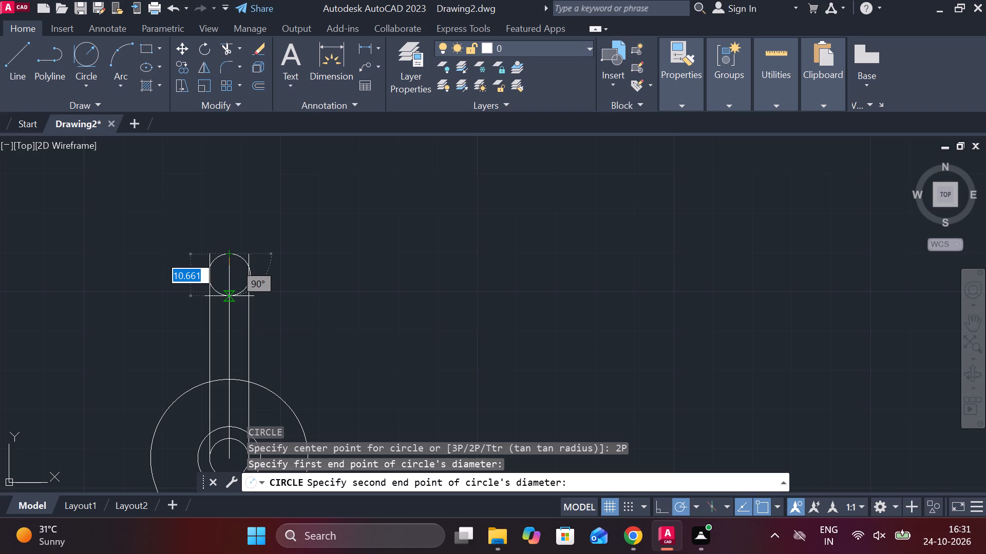
pyautogui.write('10')
pyautogui.press('Return')
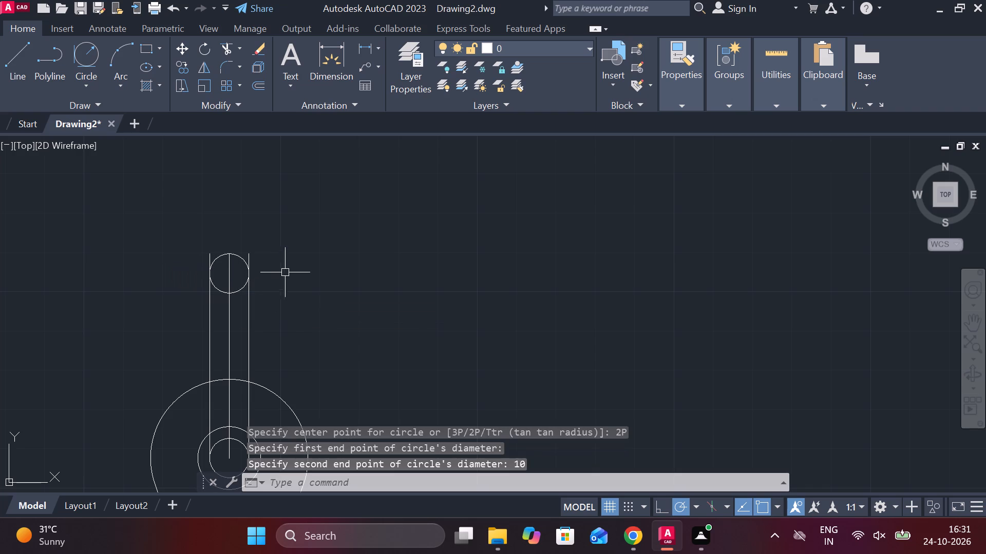
# Trim the side lines' overhanging top ends and the top circle's lower half to leave a rounded end.
pyautogui.write('TR')
pyautogui.press('space')
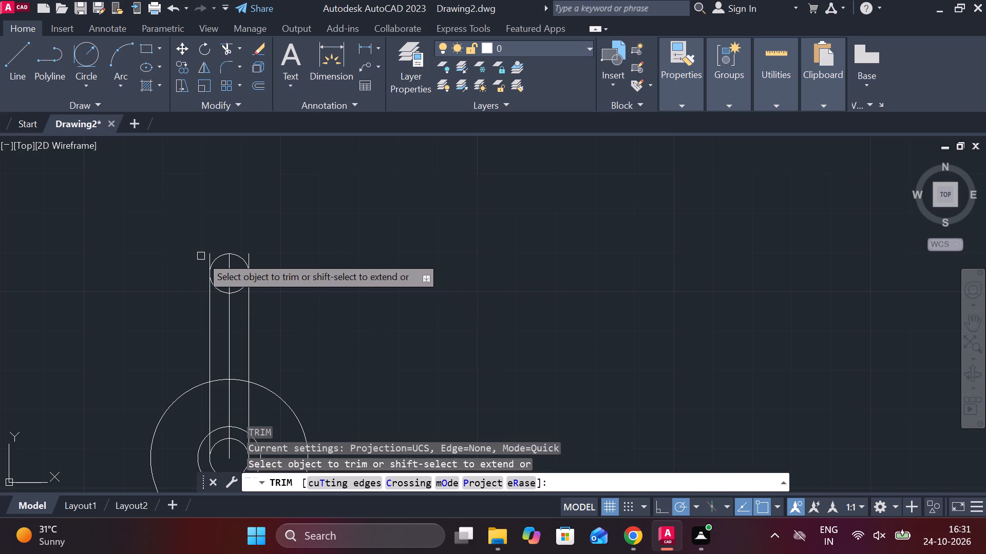
pyautogui.click(207, 254)
pyautogui.click(248, 258)
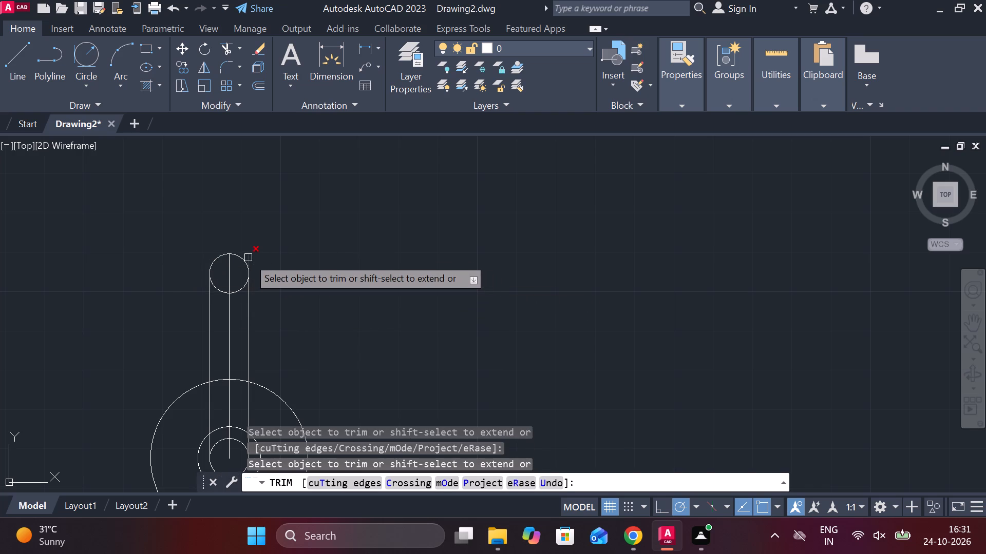
pyautogui.click(237, 292)
pyautogui.click(223, 290)
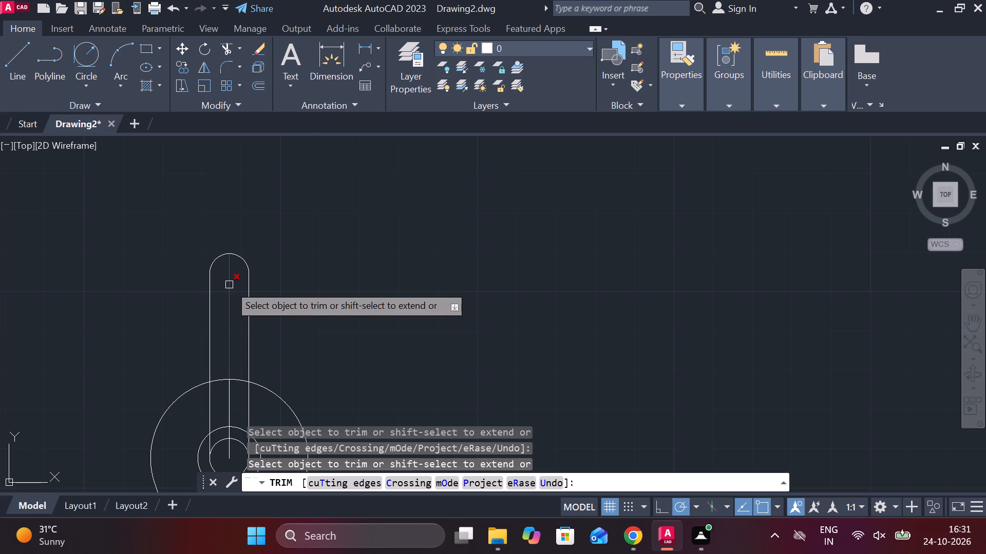
# Trim away the central vertical line and the upper half of the 10-diameter circle inside the slot outline.
pyautogui.click(229, 285)
pyautogui.click(227, 401)
pyautogui.moveTo(227, 402); pyautogui.dragTo(215, 334, button='middle')
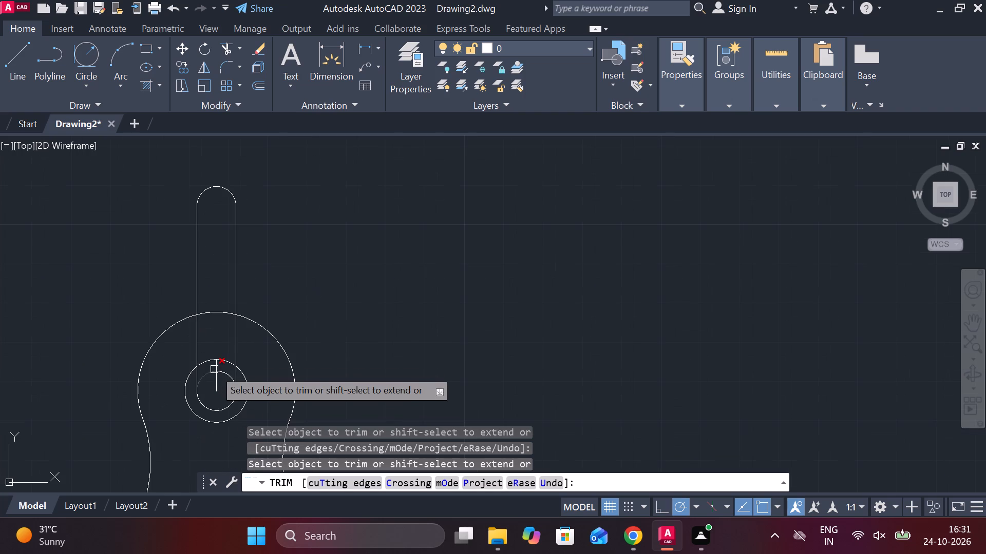
pyautogui.click(220, 373)
pyautogui.click(218, 388)
pyautogui.click(216, 373)
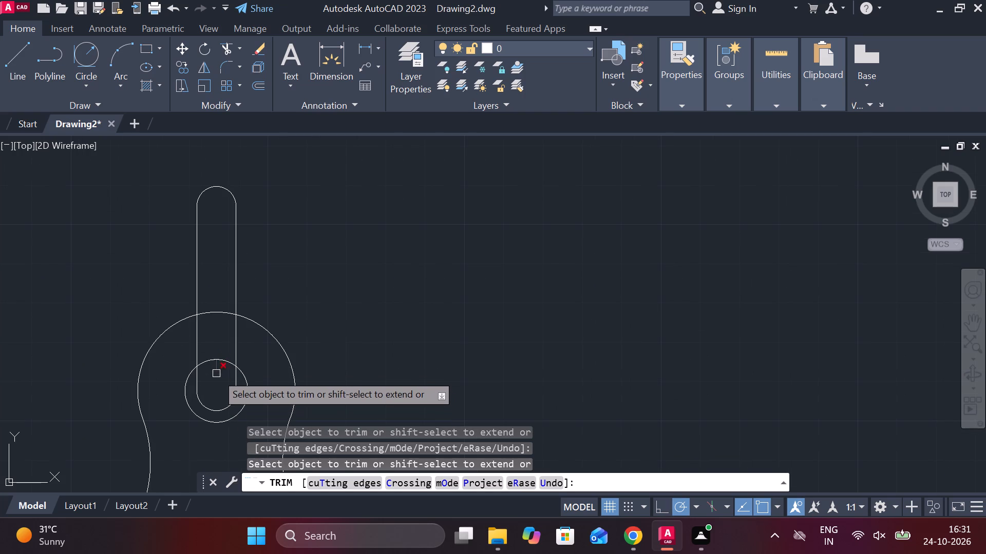
pyautogui.click(213, 367)
pyautogui.moveTo(322, 348); pyautogui.dragTo(323, 348, button='middle')
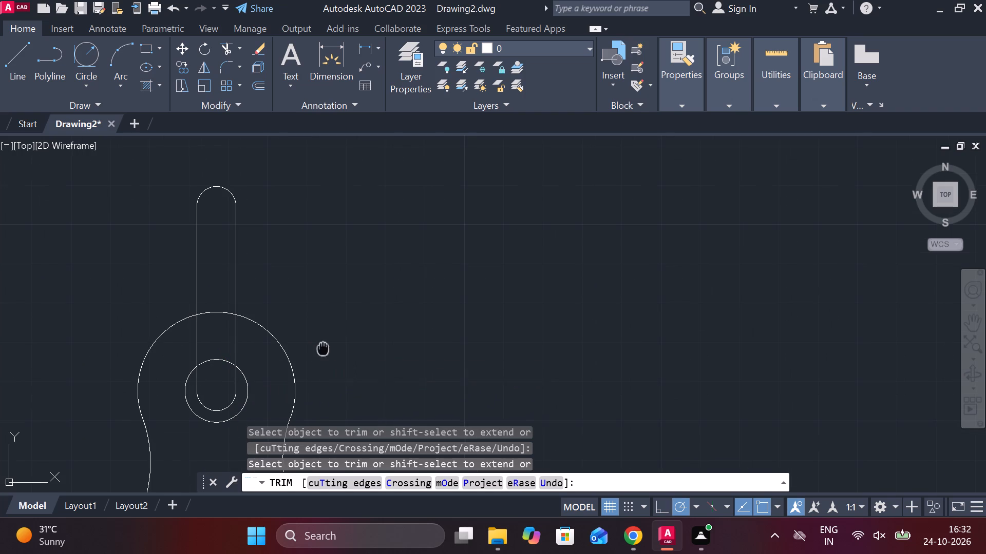
pyautogui.moveTo(323, 348); pyautogui.dragTo(292, 324, button='middle')
pyautogui.press('Escape')
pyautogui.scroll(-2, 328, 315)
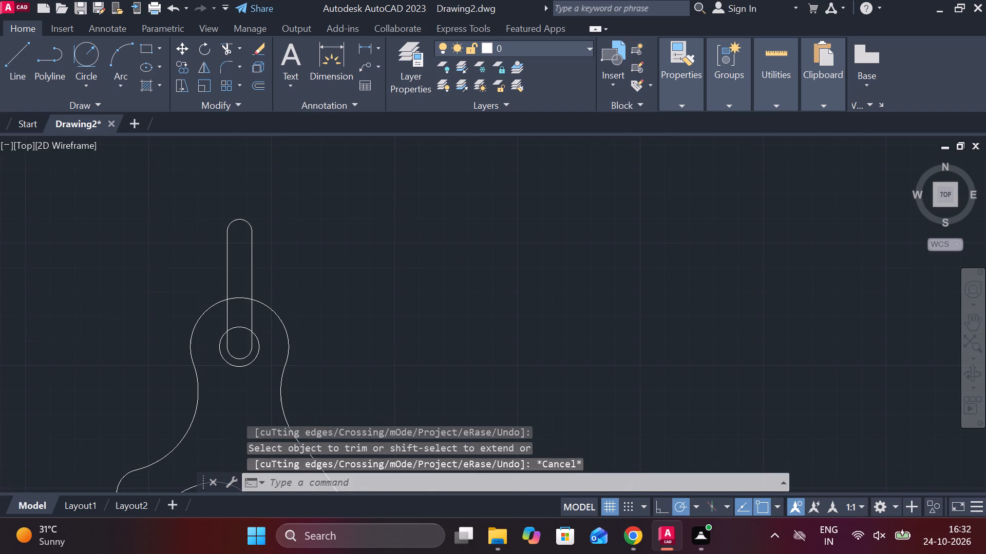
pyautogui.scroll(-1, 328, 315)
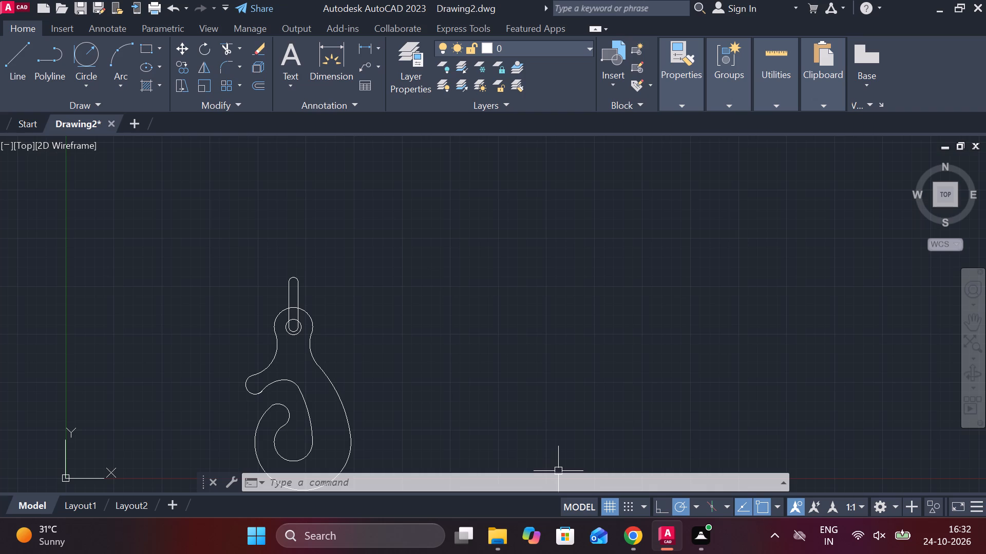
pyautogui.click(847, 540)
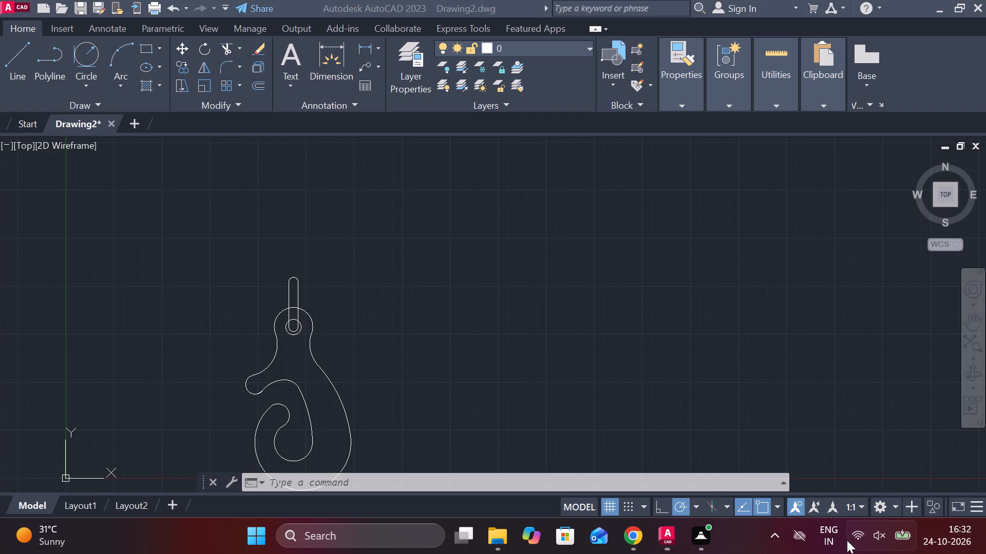
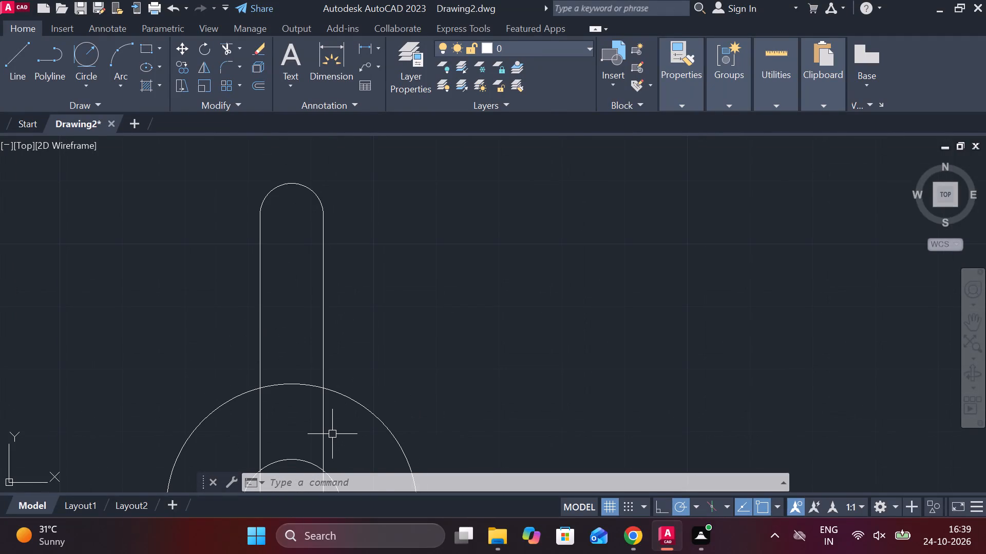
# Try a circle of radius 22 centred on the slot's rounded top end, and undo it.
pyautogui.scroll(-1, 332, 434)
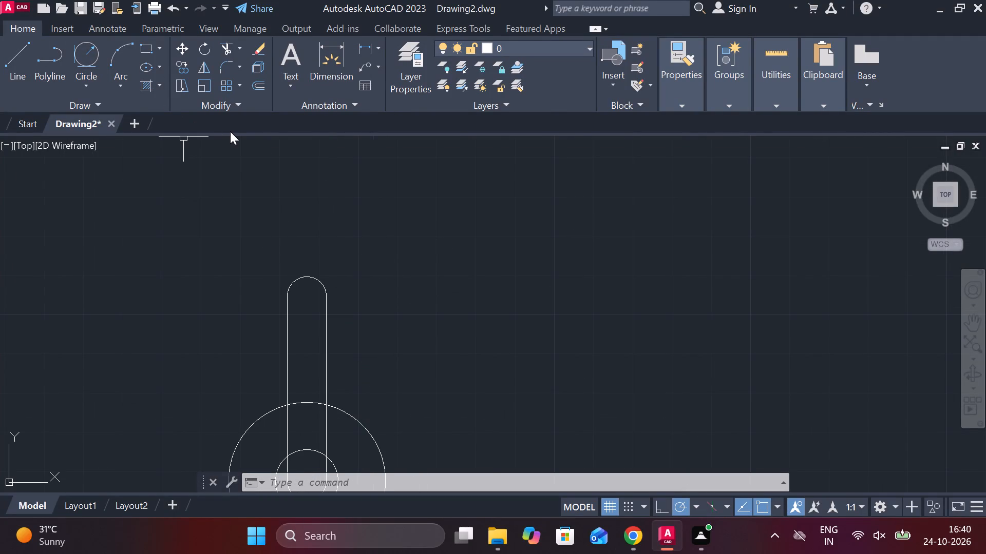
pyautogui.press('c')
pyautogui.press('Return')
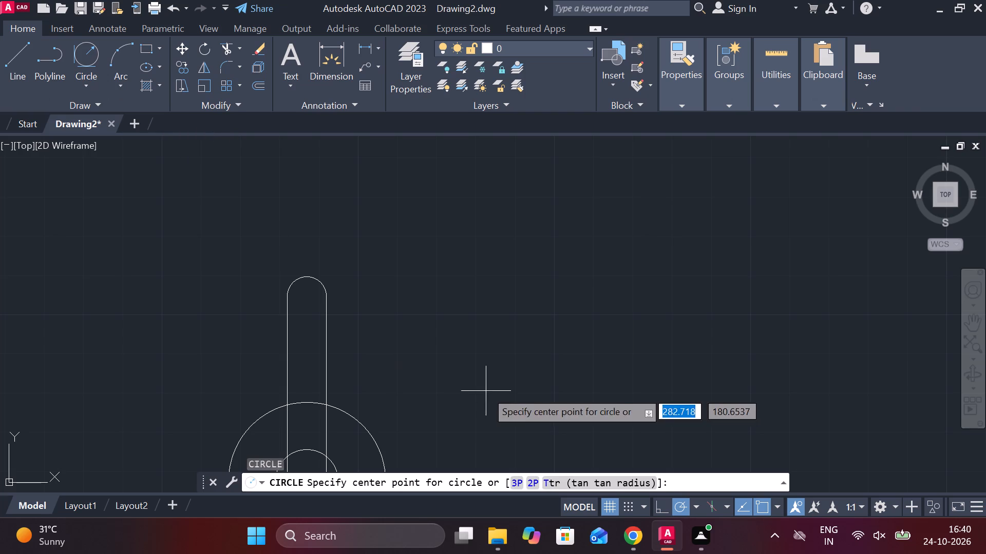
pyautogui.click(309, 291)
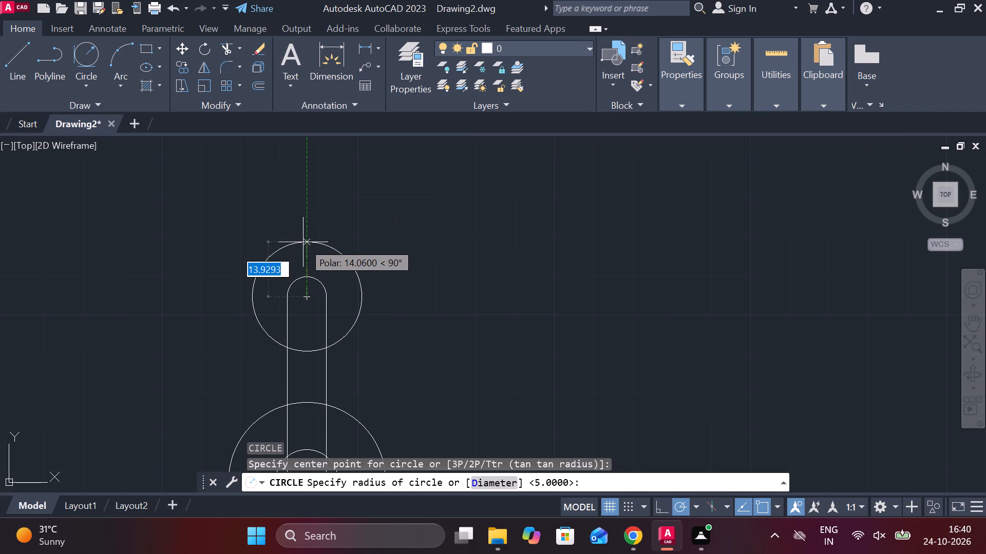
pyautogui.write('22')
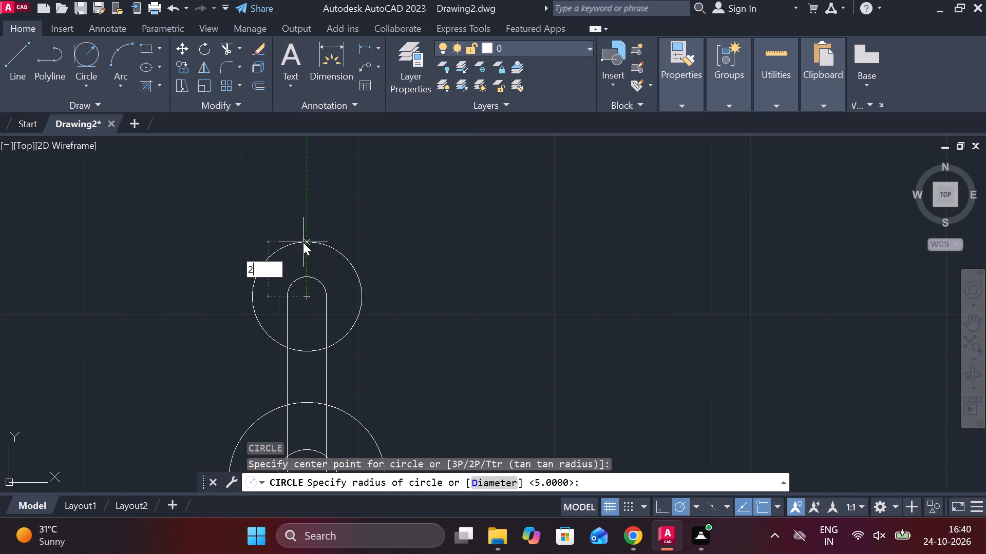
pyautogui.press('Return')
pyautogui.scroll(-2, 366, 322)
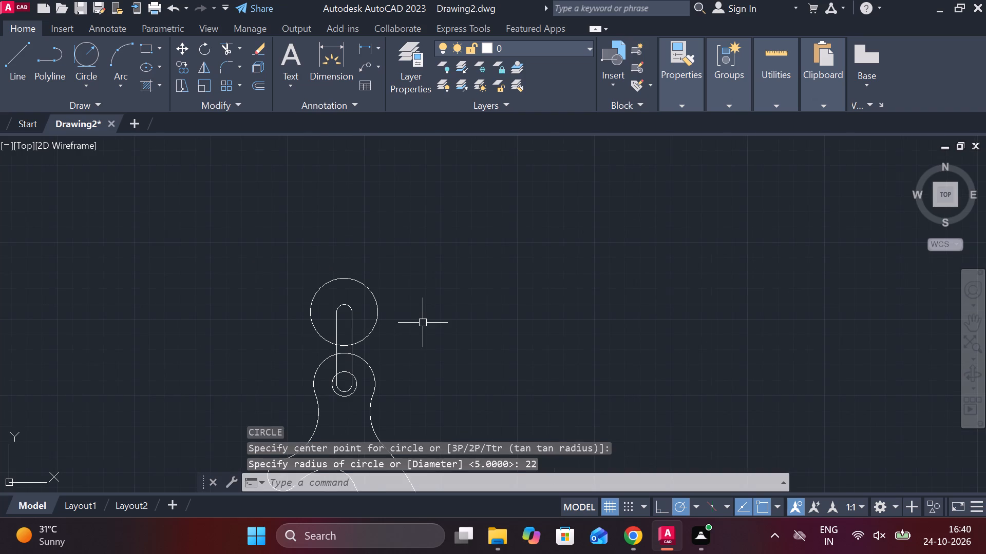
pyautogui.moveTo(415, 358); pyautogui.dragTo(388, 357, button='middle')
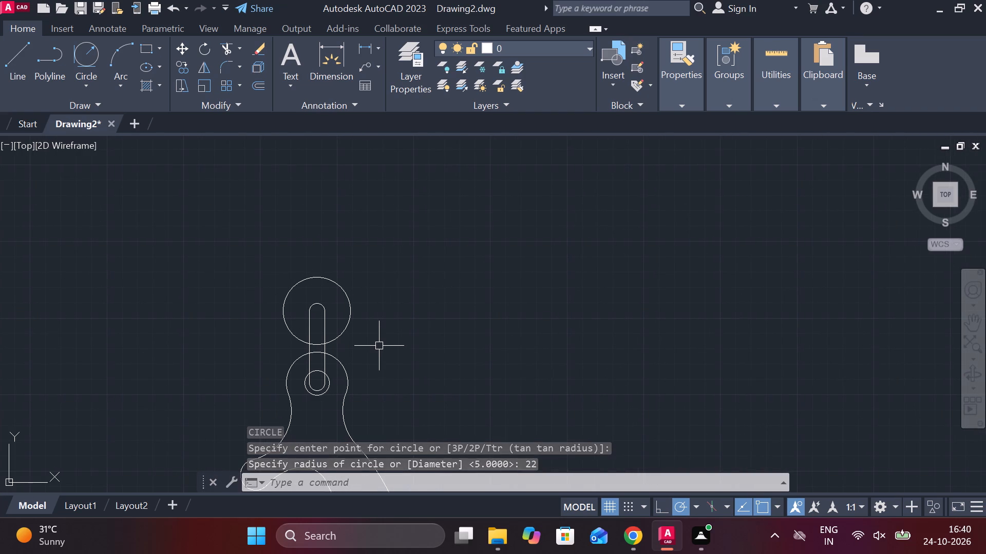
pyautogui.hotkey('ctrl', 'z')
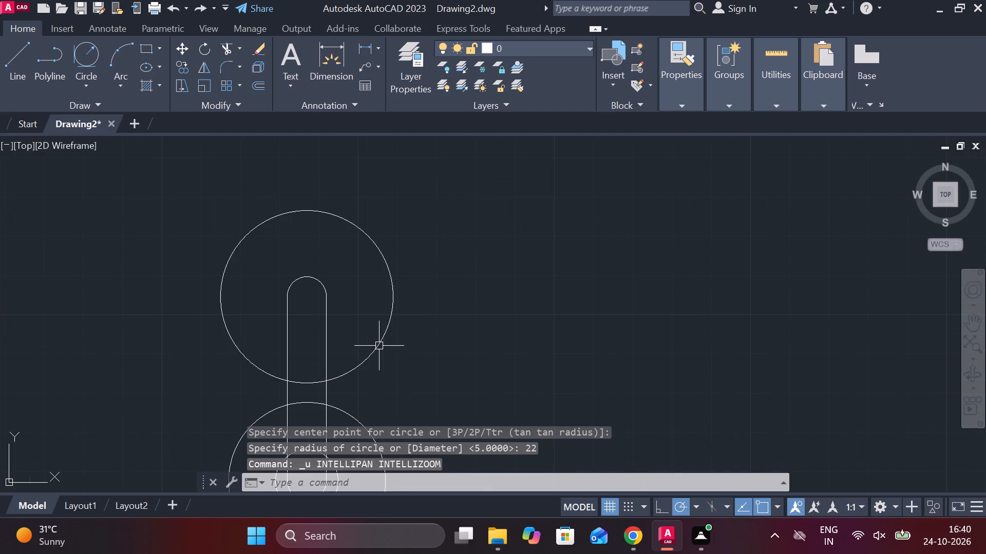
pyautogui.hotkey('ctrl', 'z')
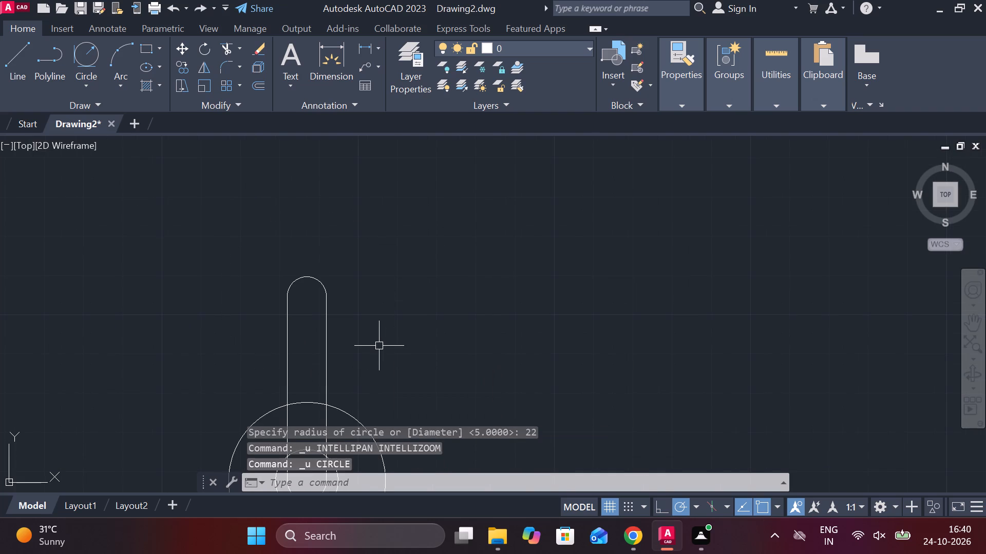
# Draw a circle of diameter 22 centred on the centre of the slot's rounded top end.
pyautogui.press('c')
pyautogui.press('Return')
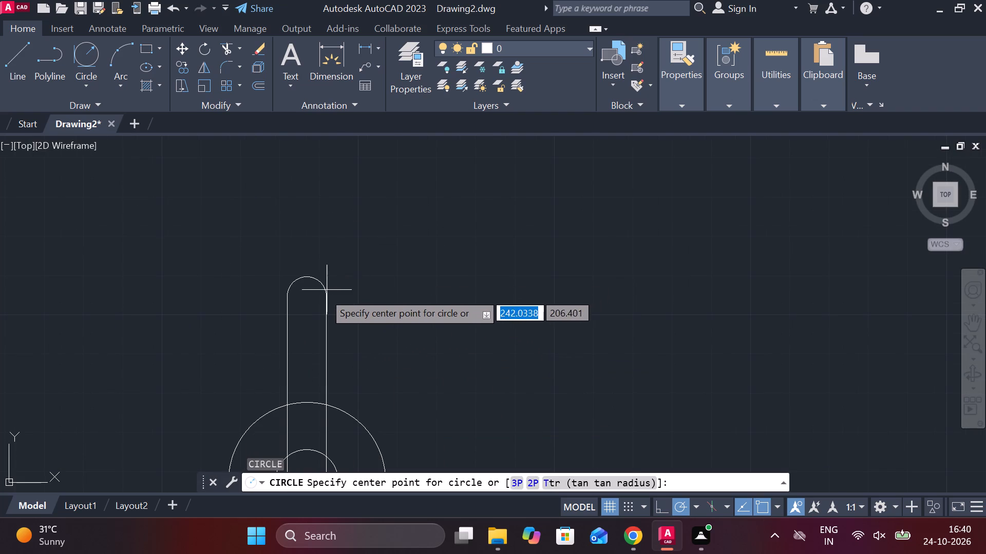
pyautogui.click(308, 300)
pyautogui.write('D')
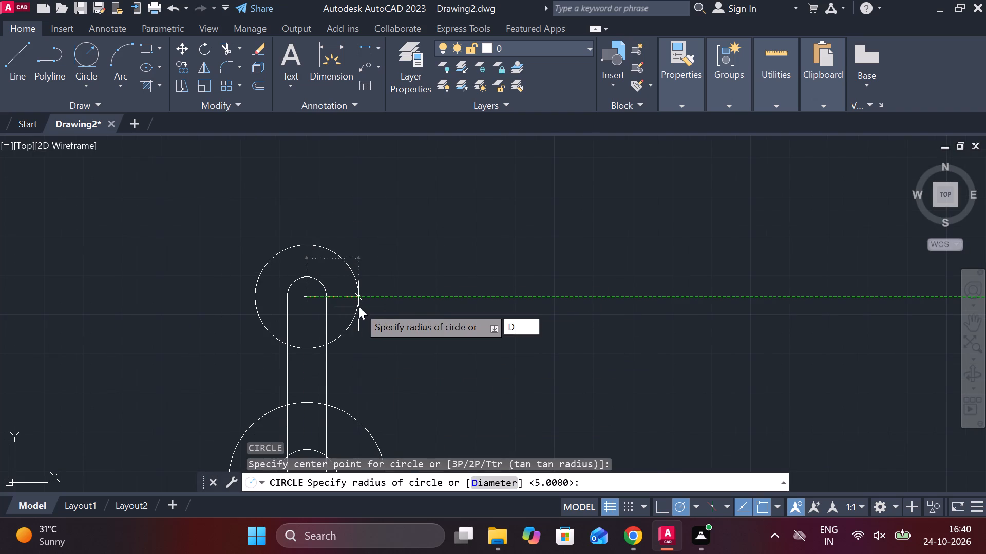
pyautogui.press('space')
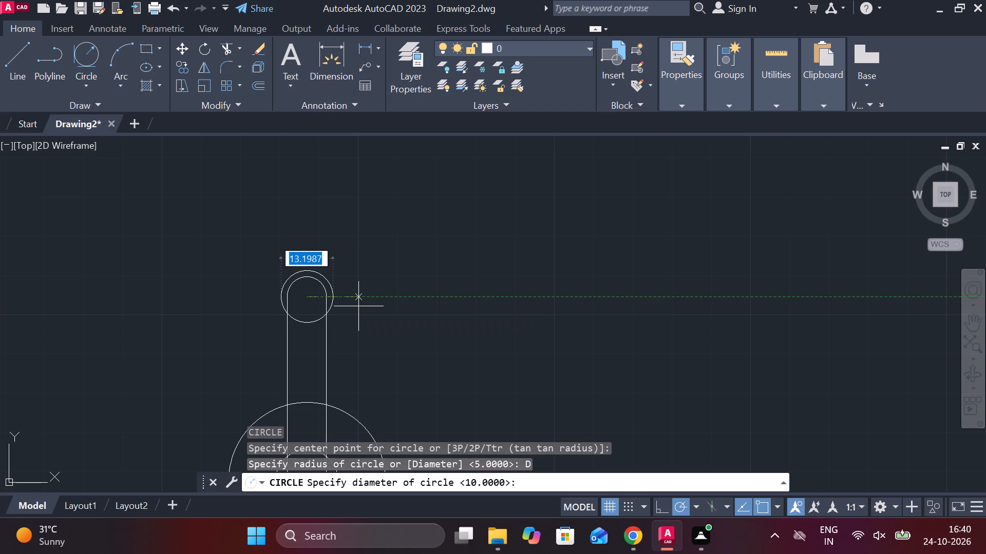
pyautogui.write('22')
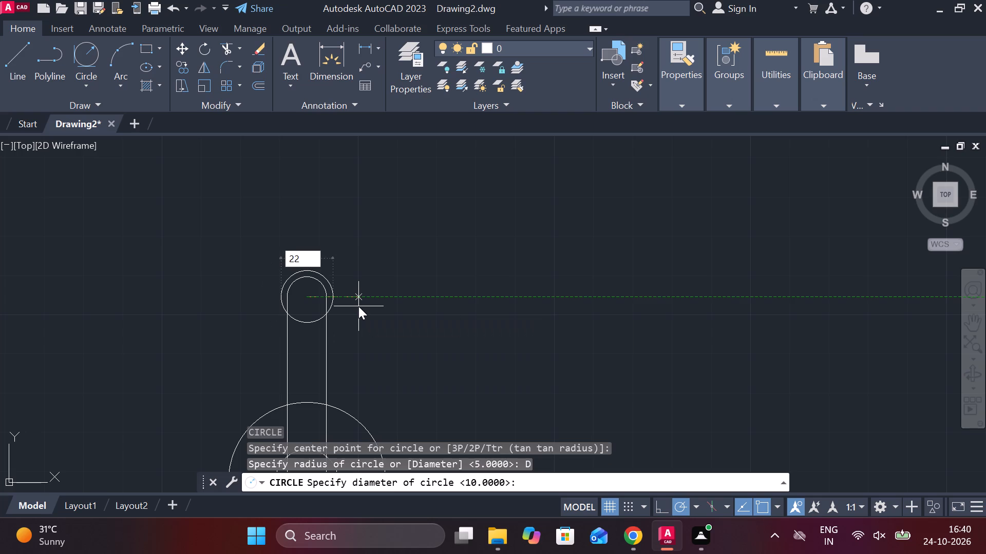
pyautogui.press('Return')
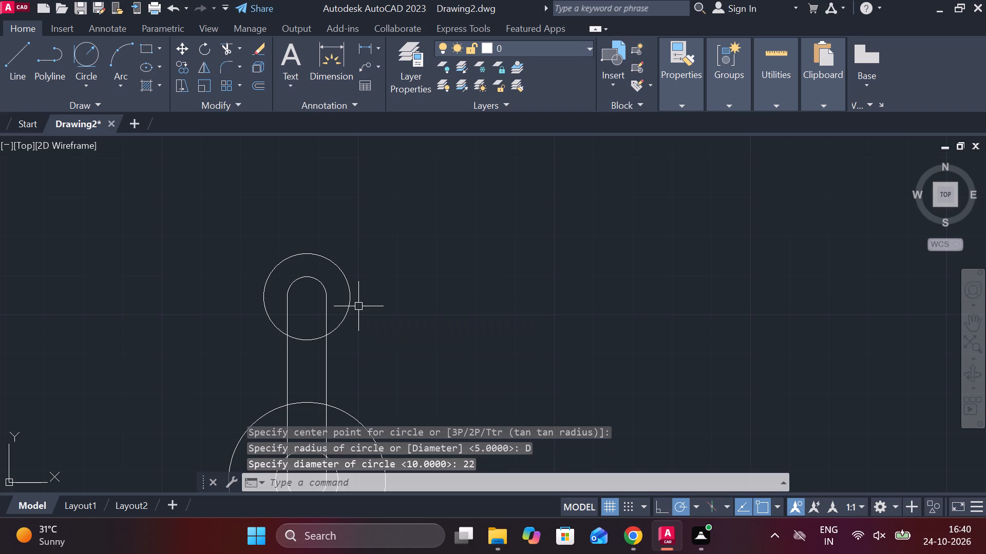
# Draw two vertical lines about 27 long upward from the right and left quadrants of the 22-diameter circle.
pyautogui.press('l')
pyautogui.press('Return')
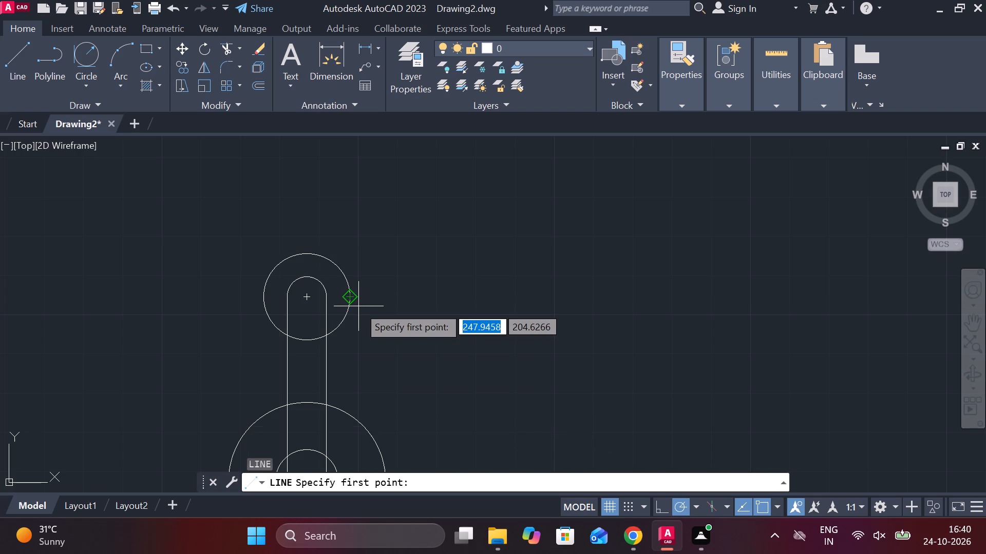
pyautogui.click(346, 299)
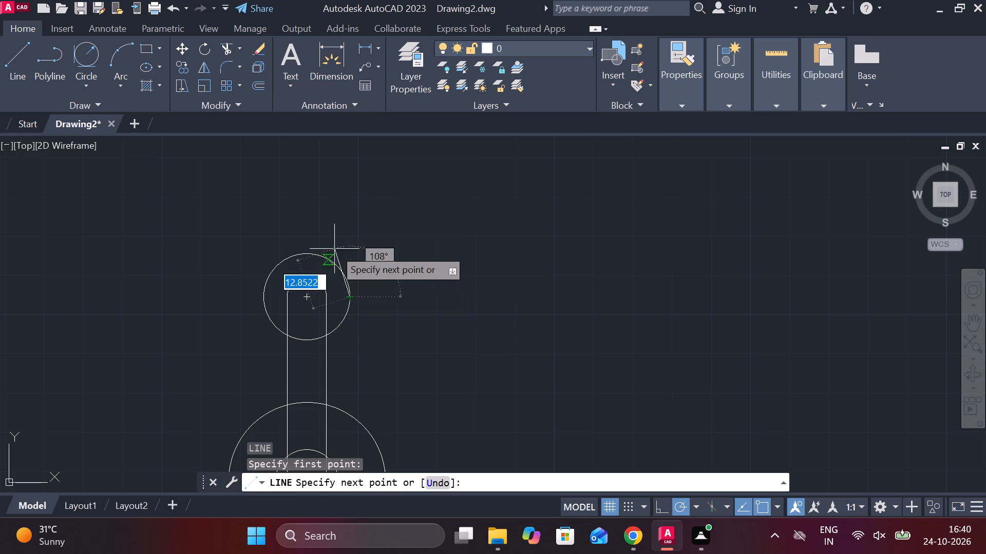
pyautogui.click(341, 191)
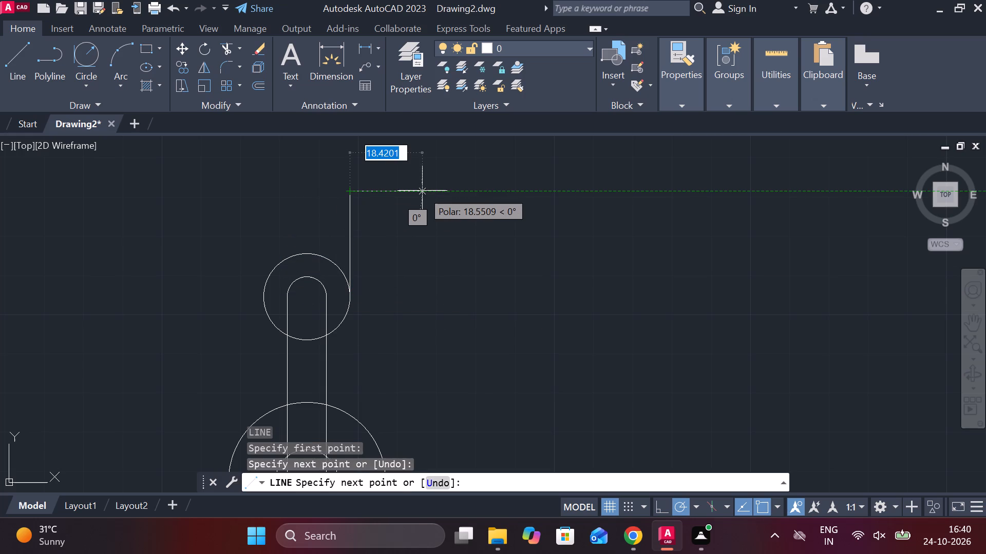
pyautogui.press('Escape')
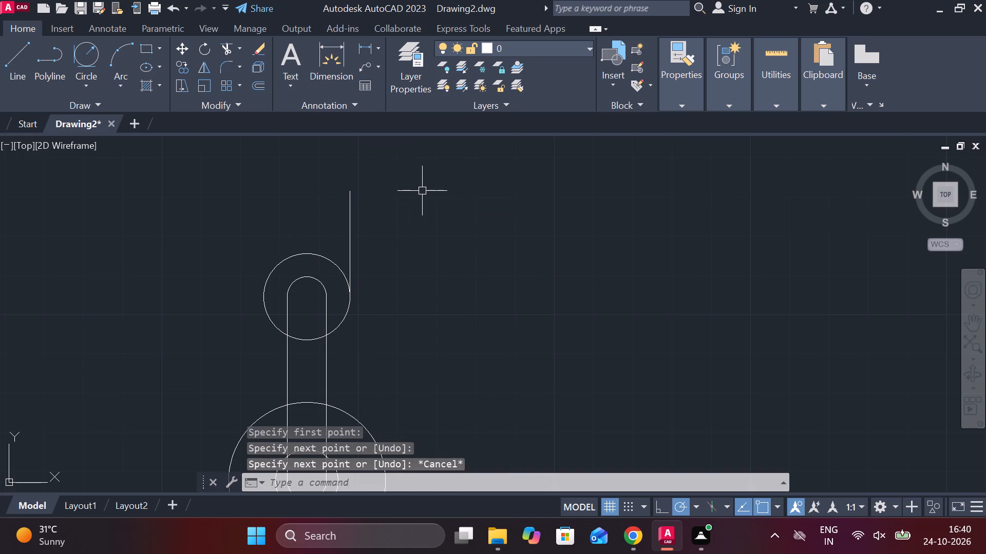
pyautogui.press('l')
pyautogui.press('Return')
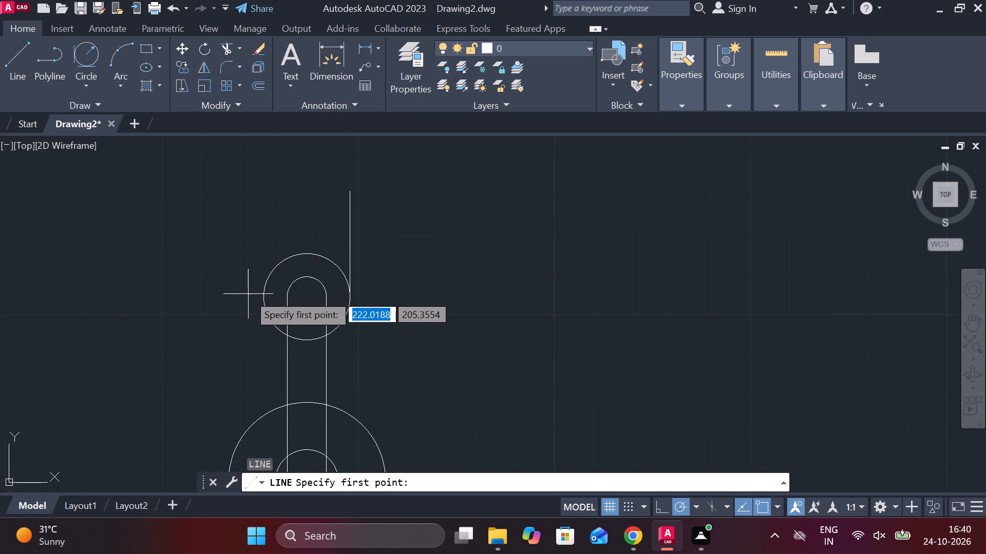
pyautogui.doubleClick(261, 295)
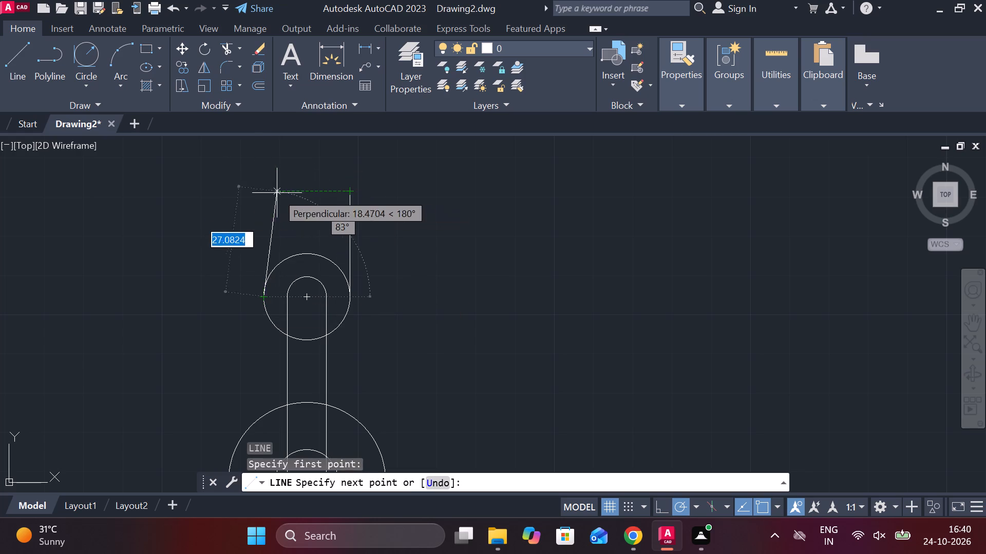
pyautogui.click(260, 193)
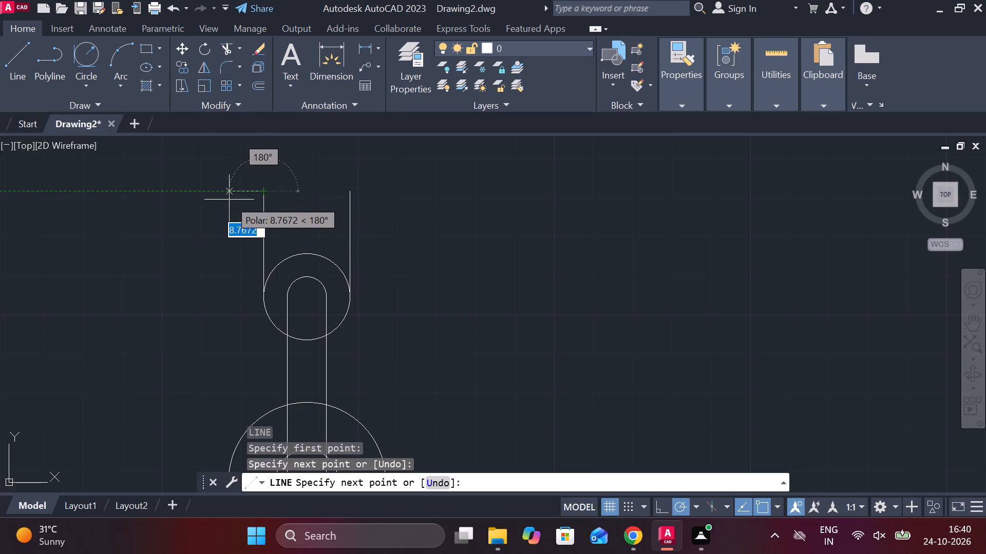
pyautogui.press('Escape')
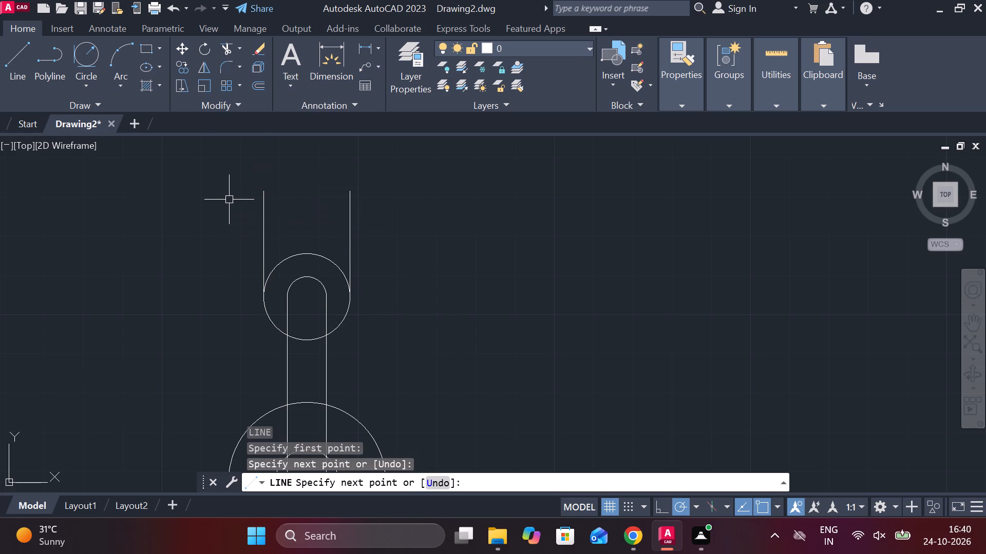
# Offset the 22-diameter circle outward by 9.
pyautogui.click(343, 324)
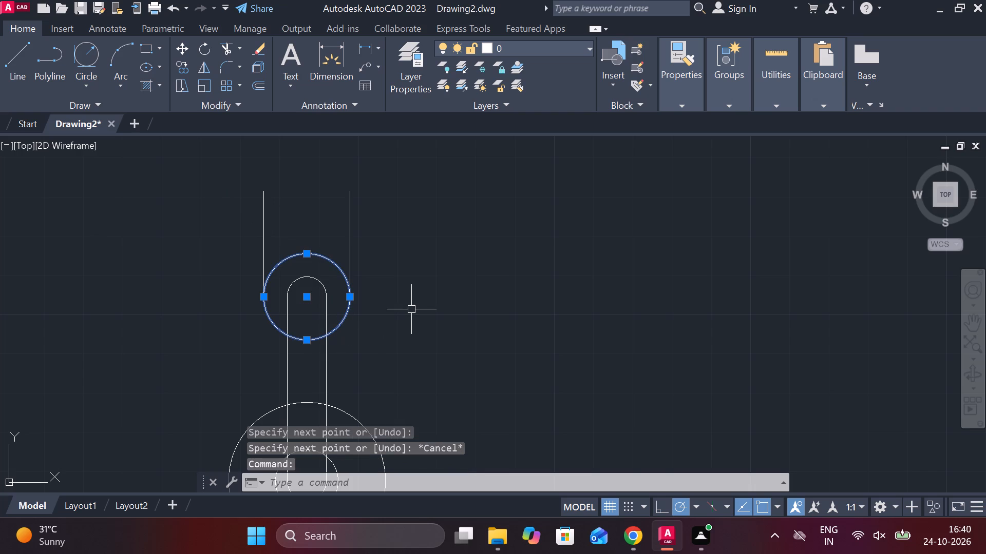
pyautogui.press('o')
pyautogui.press('Return')
pyautogui.press('Return')
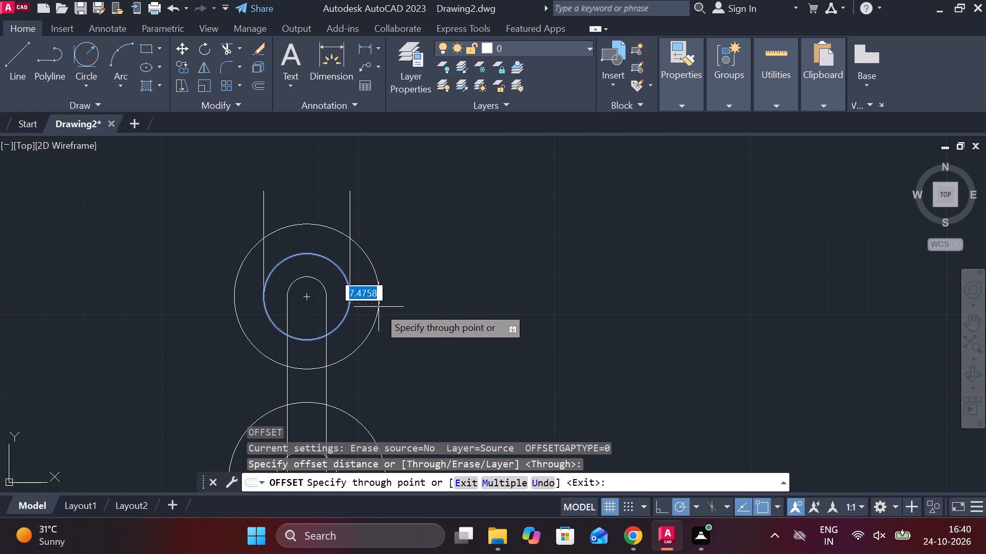
pyautogui.press('9')
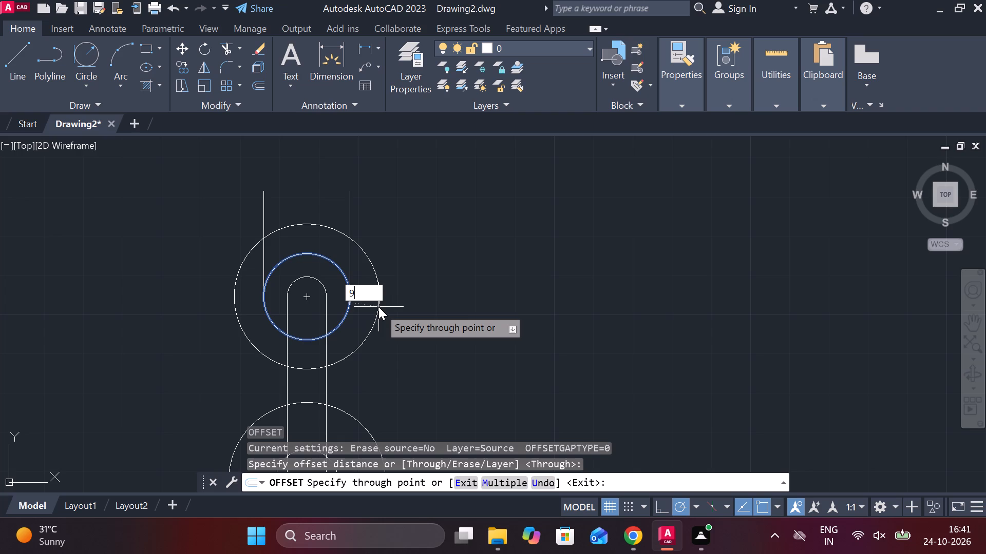
pyautogui.press('Return')
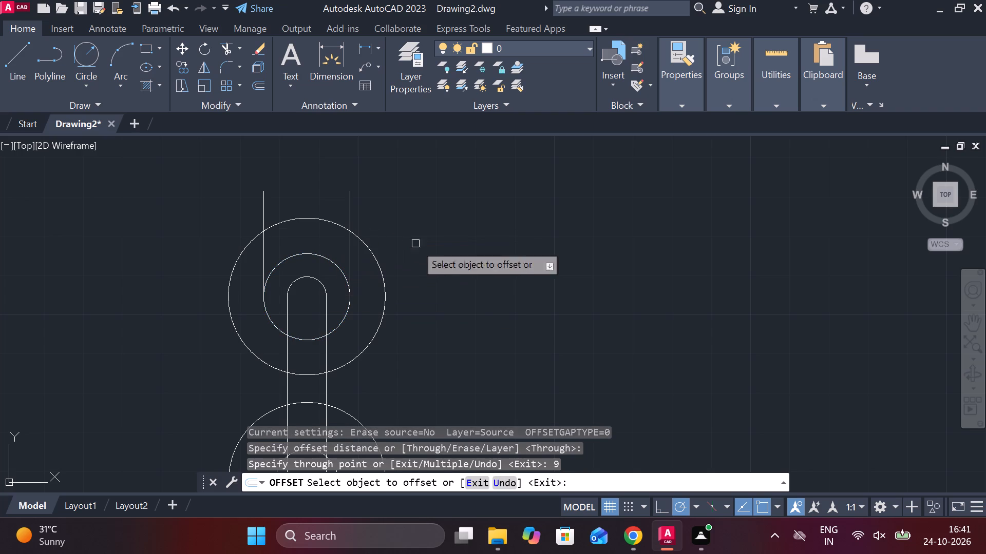
pyautogui.press('l')
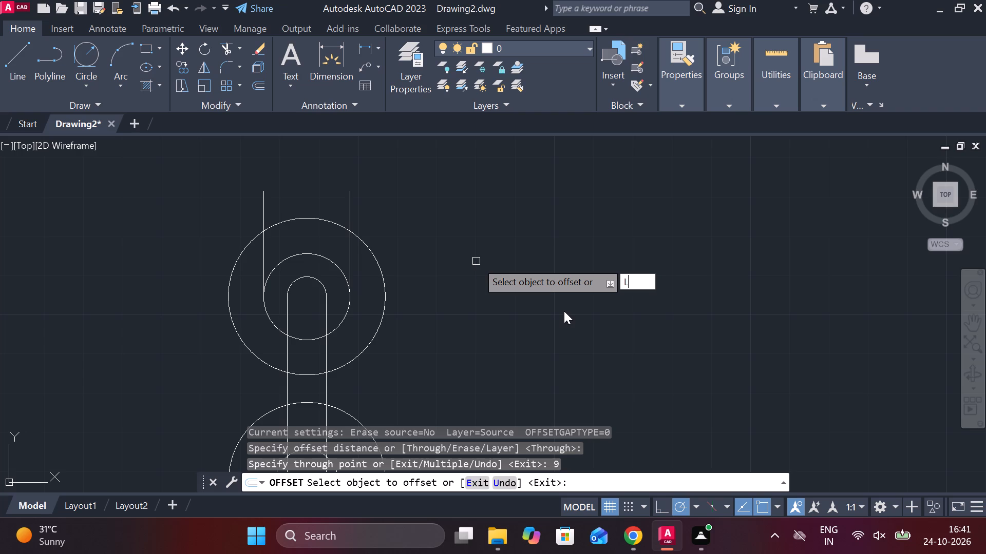
pyautogui.press('Escape')
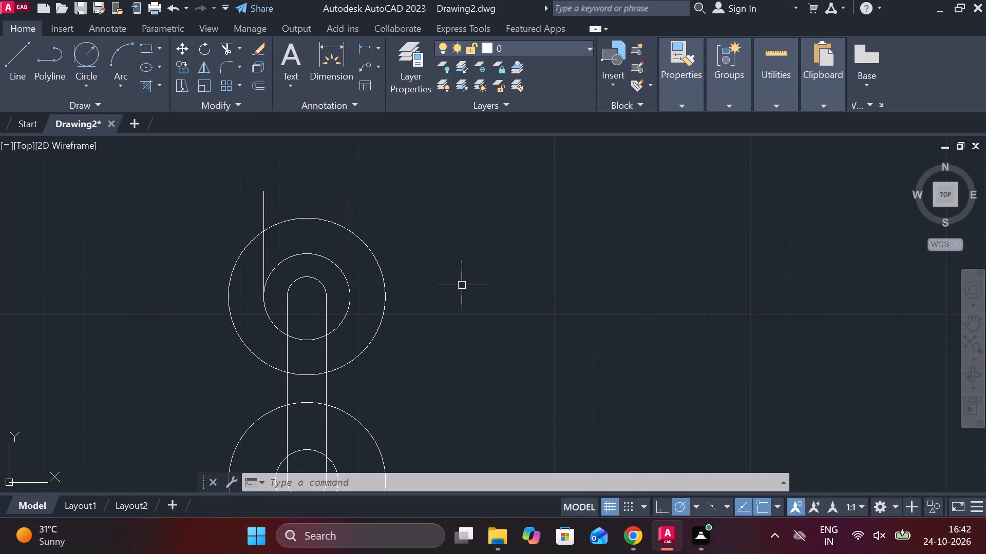
# Draw vertical lines upward from the outer offset circle's right quadrant, about 28 long, and from its left quadrant to a similar height.
pyautogui.press('l')
pyautogui.press('Return')
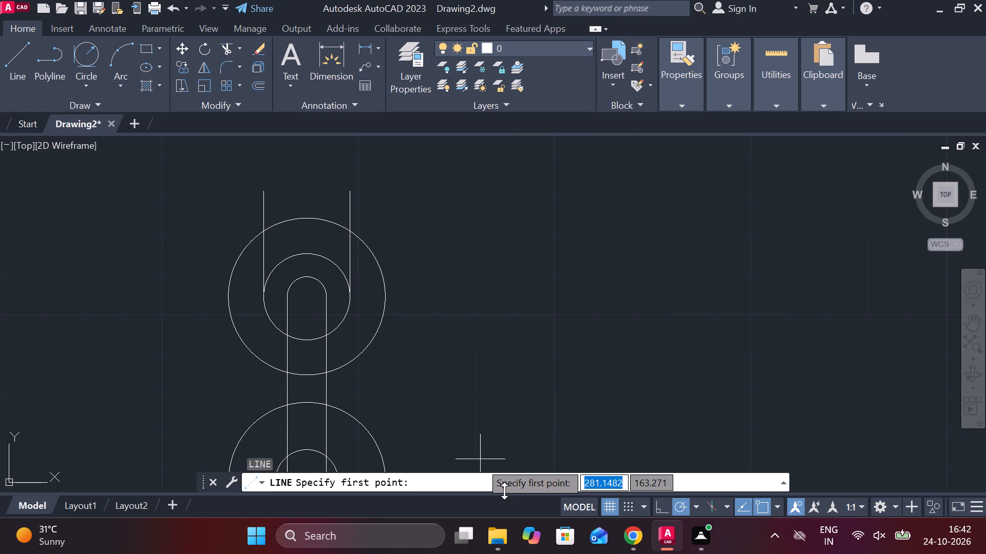
pyautogui.click(389, 301)
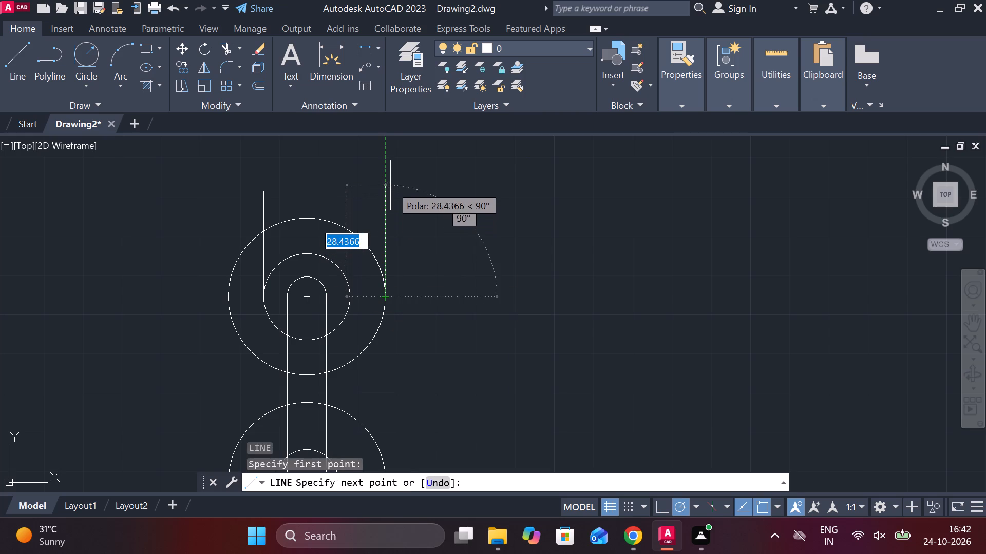
pyautogui.click(390, 185)
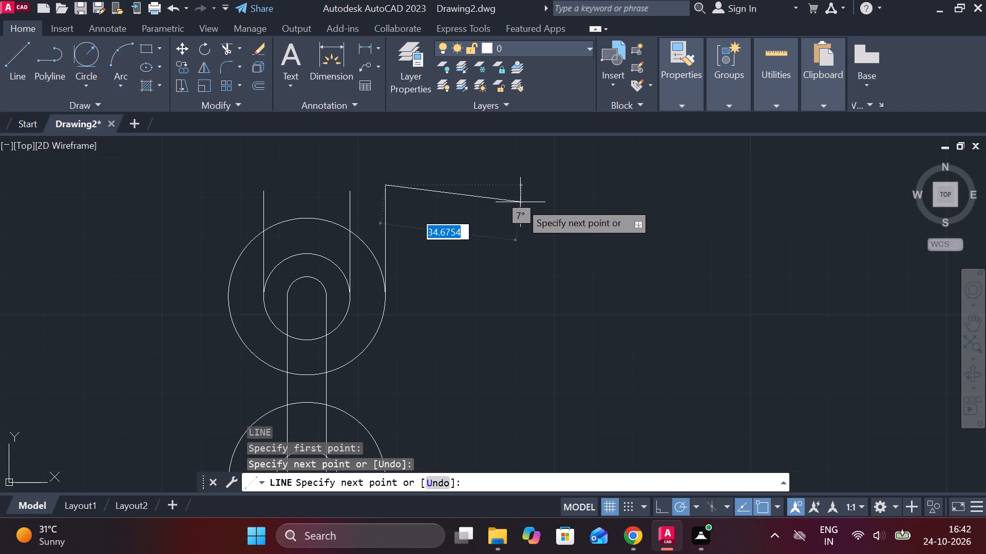
pyautogui.press('Escape')
pyautogui.press('l')
pyautogui.press('Return')
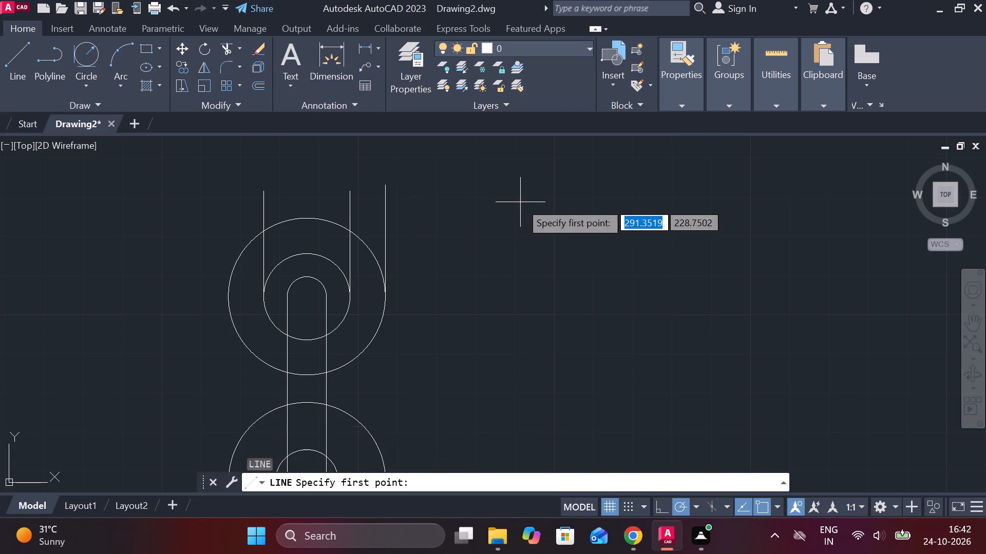
pyautogui.click(234, 298)
pyautogui.click(226, 197)
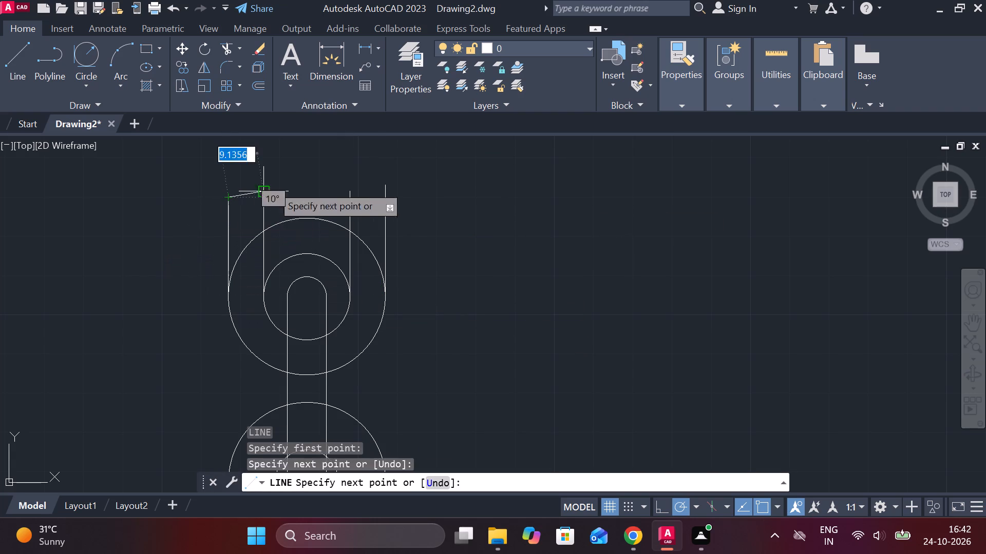
pyautogui.press('Escape')
# Trim away the upper half of the outer offset circle between the two outer vertical lines.
pyautogui.write('TR')
pyautogui.press('space')
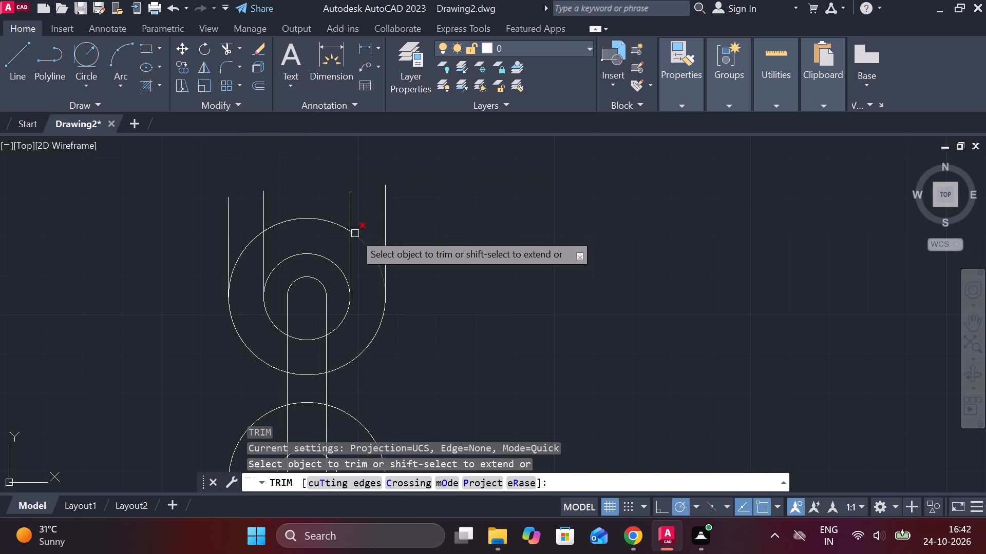
pyautogui.click(313, 218)
pyautogui.click(242, 245)
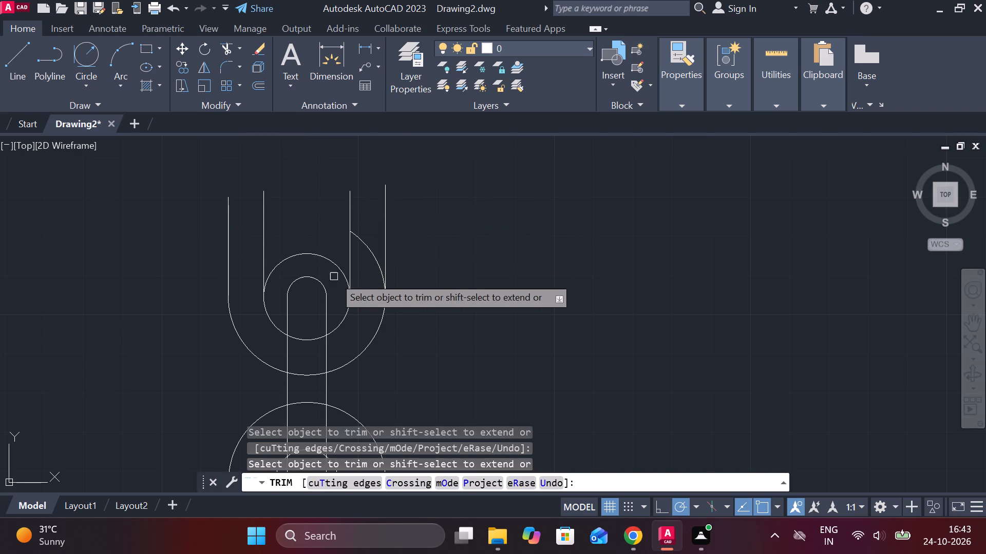
pyautogui.click(367, 241)
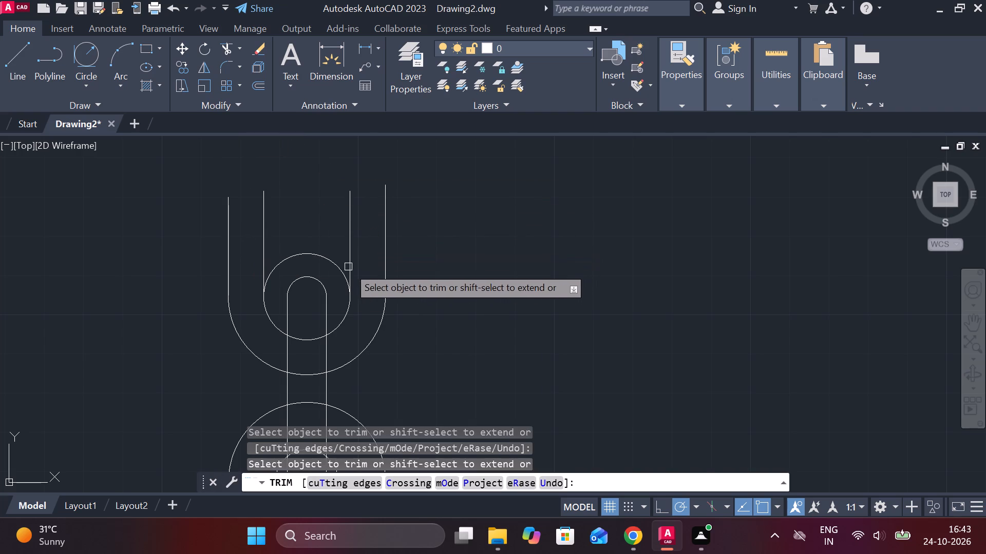
# Trim away the upper half of the 22-diameter circle and the two fork arc segments crossing inside the slot-shaped link.
pyautogui.click(329, 262)
pyautogui.scroll(-2, 396, 294)
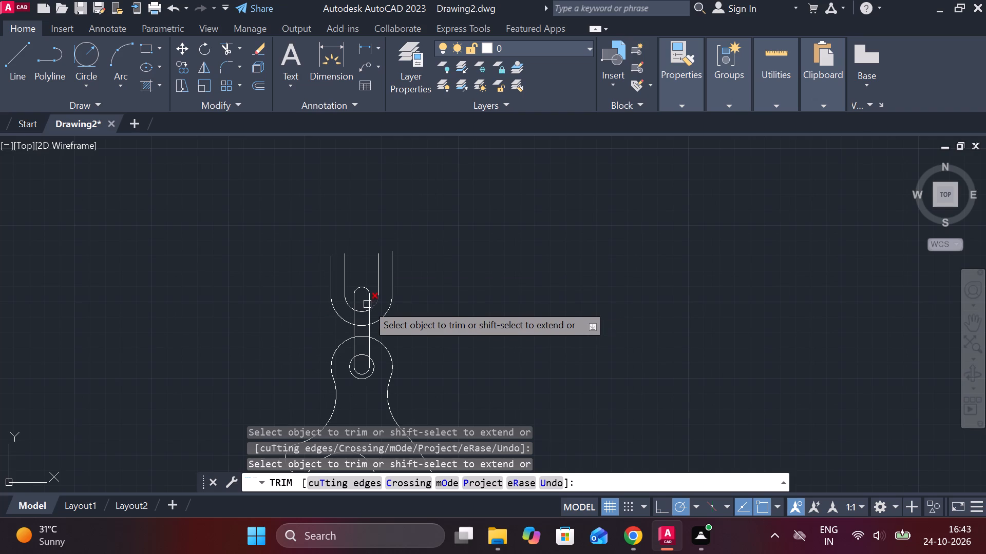
pyautogui.scroll(2, 367, 304)
pyautogui.click(352, 321)
pyautogui.click(350, 354)
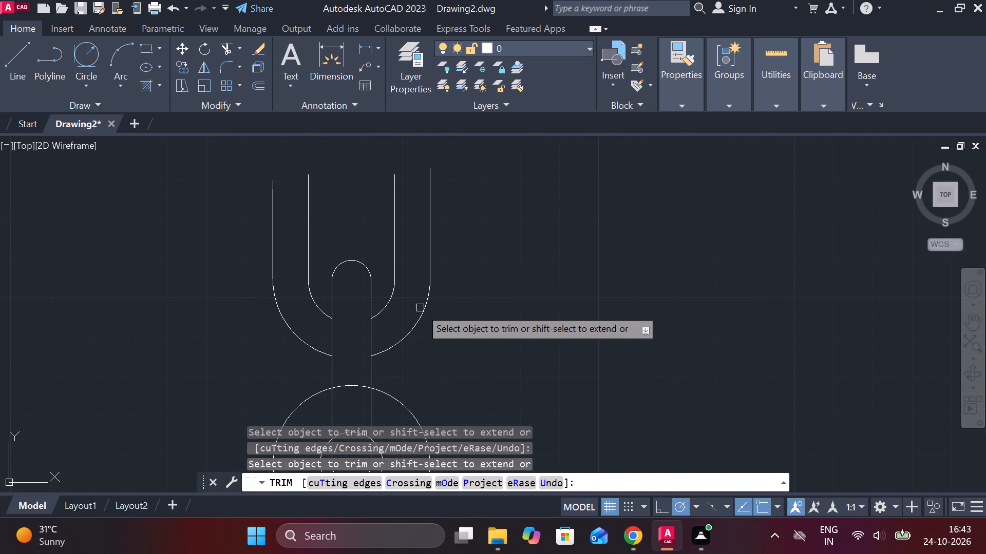
pyautogui.press('Escape')
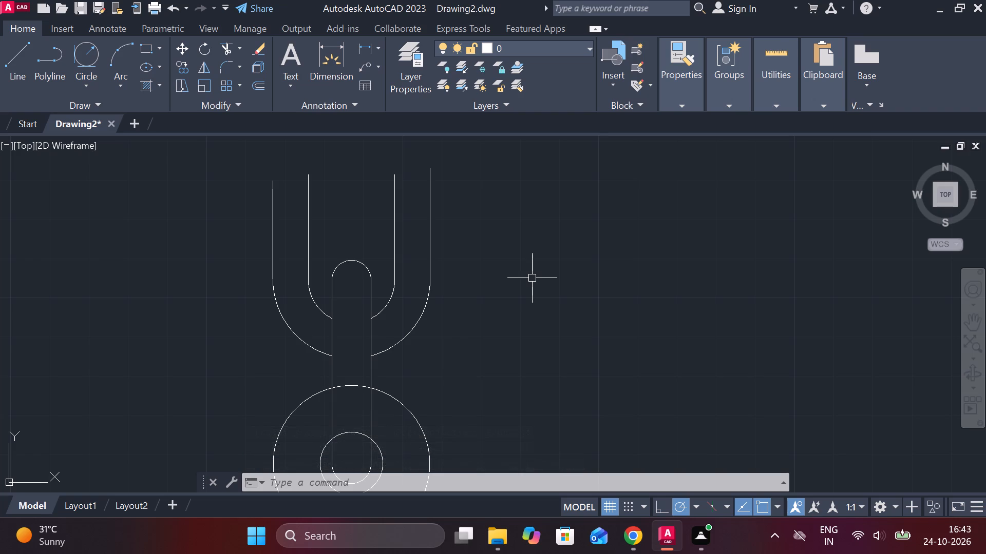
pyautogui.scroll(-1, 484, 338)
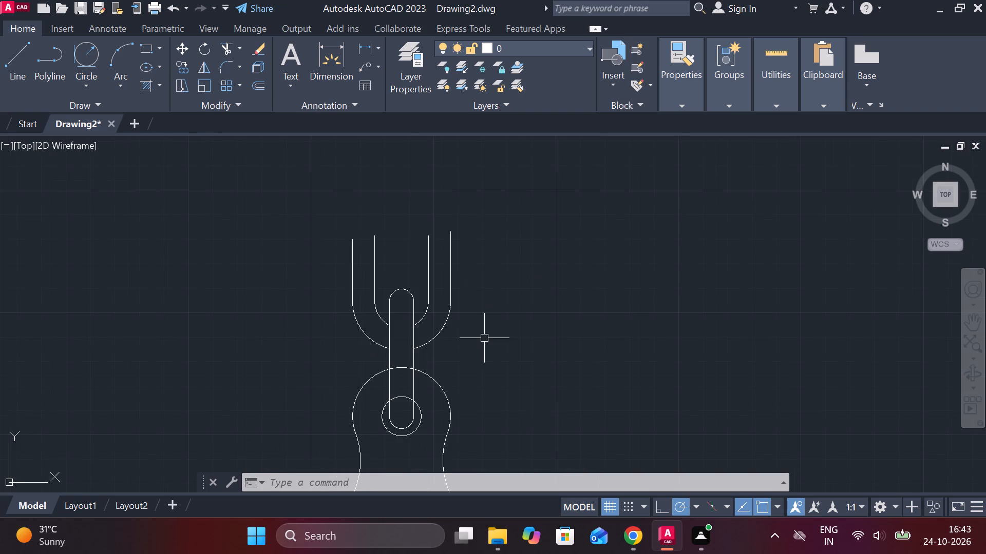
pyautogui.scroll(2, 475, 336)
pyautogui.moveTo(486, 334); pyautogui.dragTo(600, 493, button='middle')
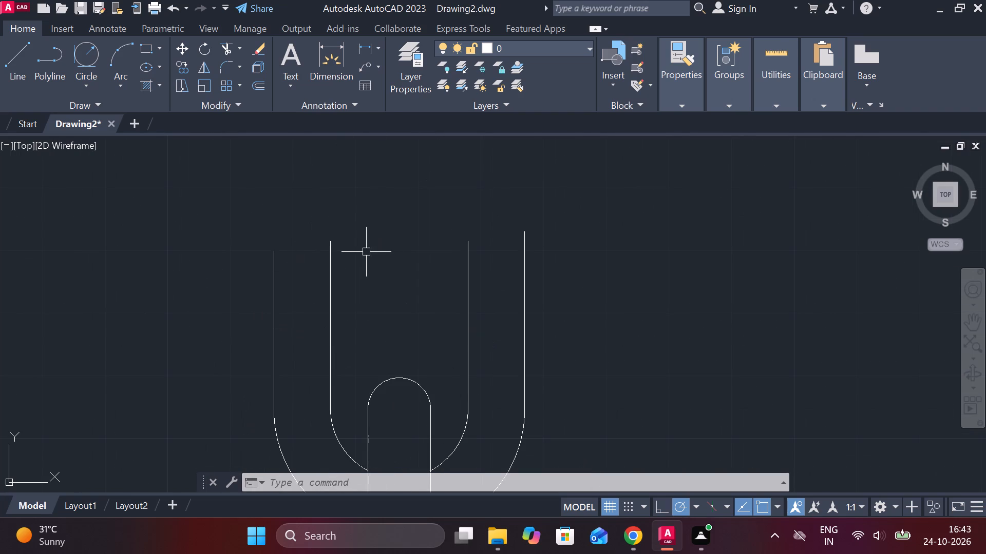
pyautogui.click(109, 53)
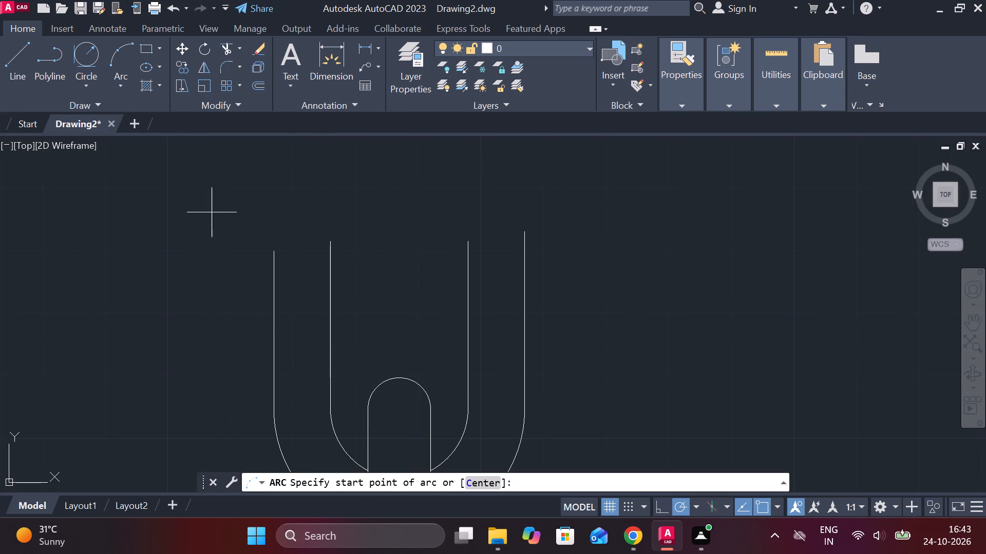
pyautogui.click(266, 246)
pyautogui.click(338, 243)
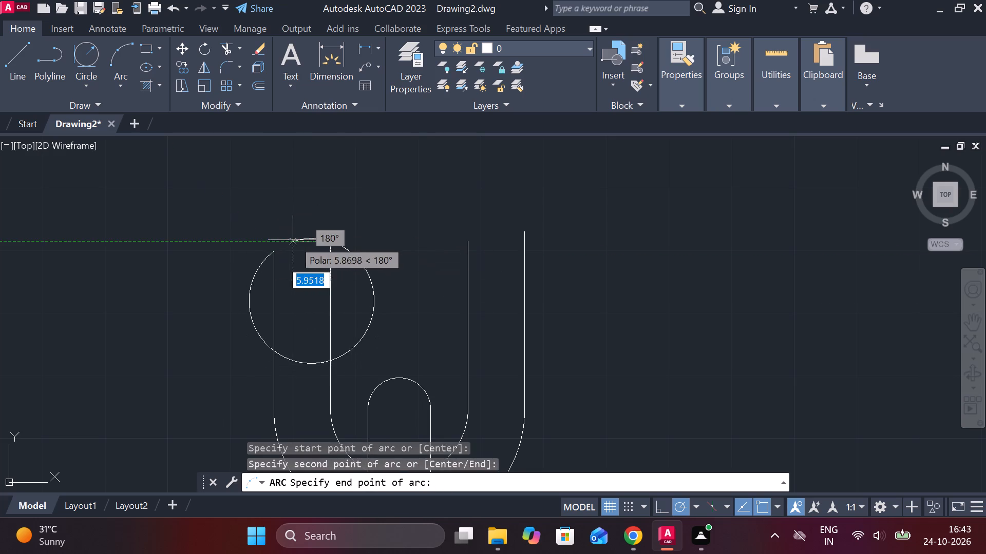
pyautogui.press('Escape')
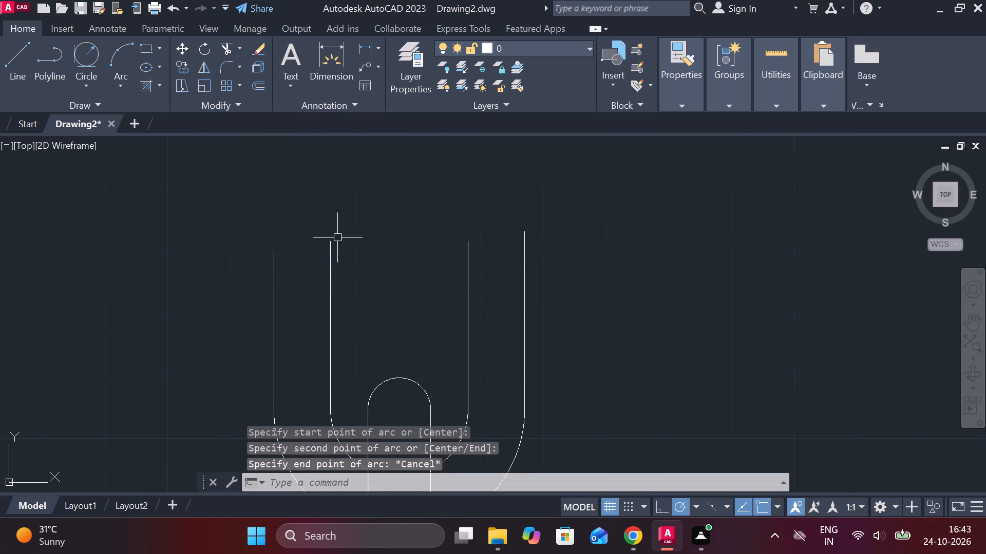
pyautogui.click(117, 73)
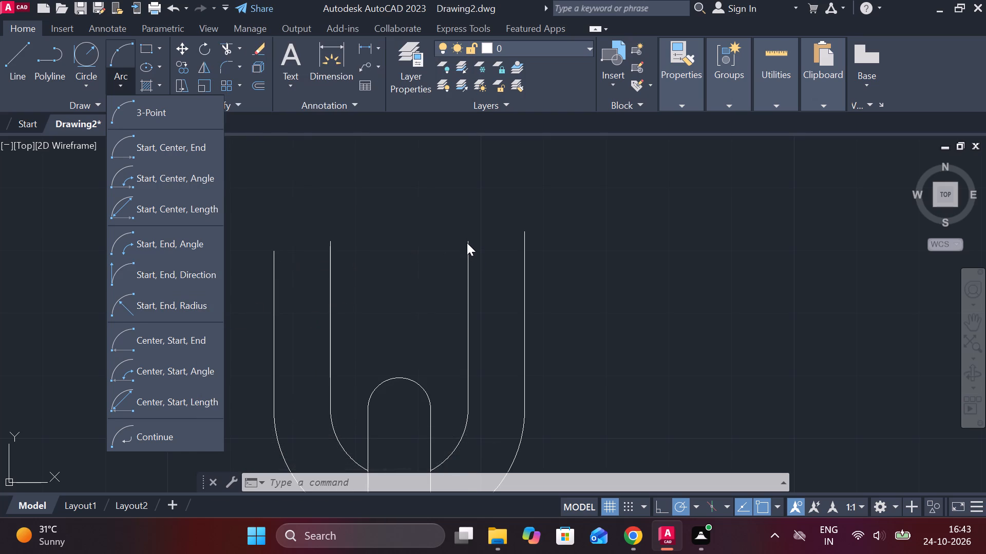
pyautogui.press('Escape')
# Draw a horizontal line just above the fork's four vertical lines, overhanging both outer ones.
pyautogui.press('l')
pyautogui.press('Return')
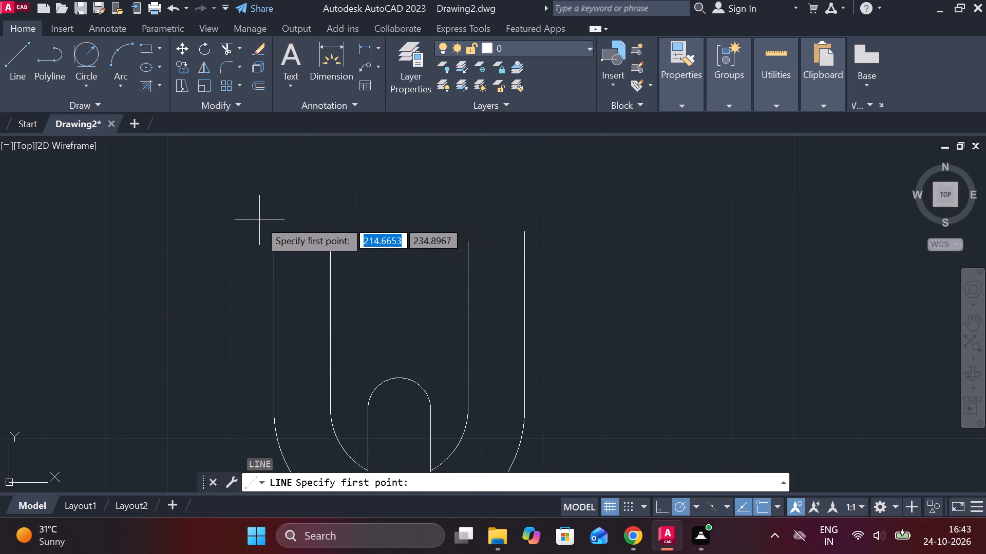
pyautogui.doubleClick(259, 220)
pyautogui.click(562, 212)
pyautogui.press('Escape')
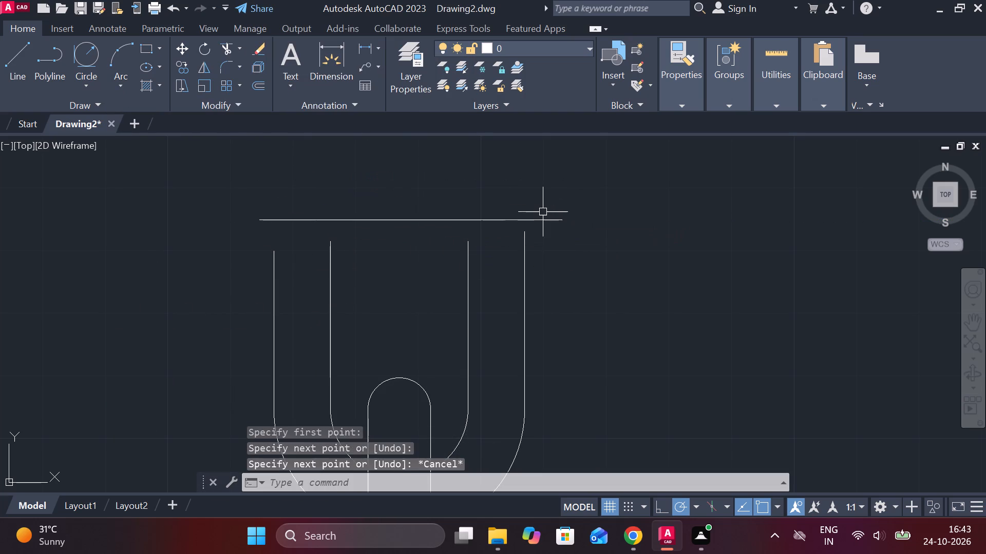
# Extend the fork's four vertical lines up to the horizontal line.
pyautogui.write('EX')
pyautogui.press('space')
pyautogui.click(525, 249)
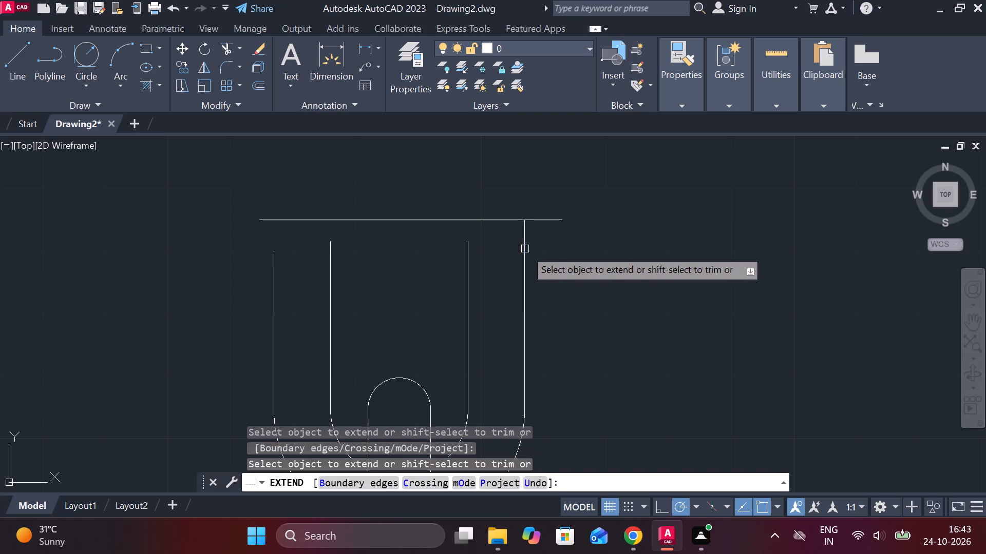
pyautogui.click(469, 256)
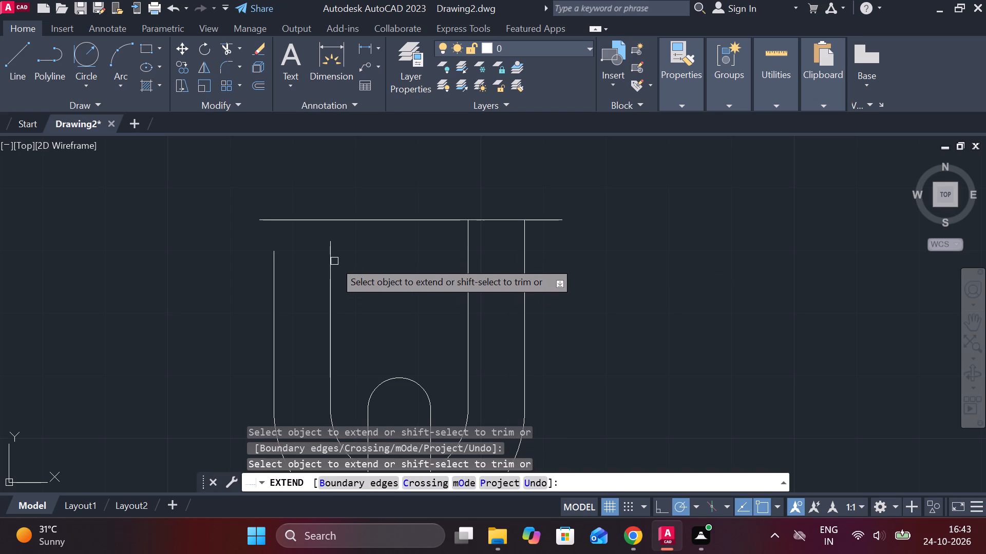
pyautogui.click(332, 256)
pyautogui.click(269, 261)
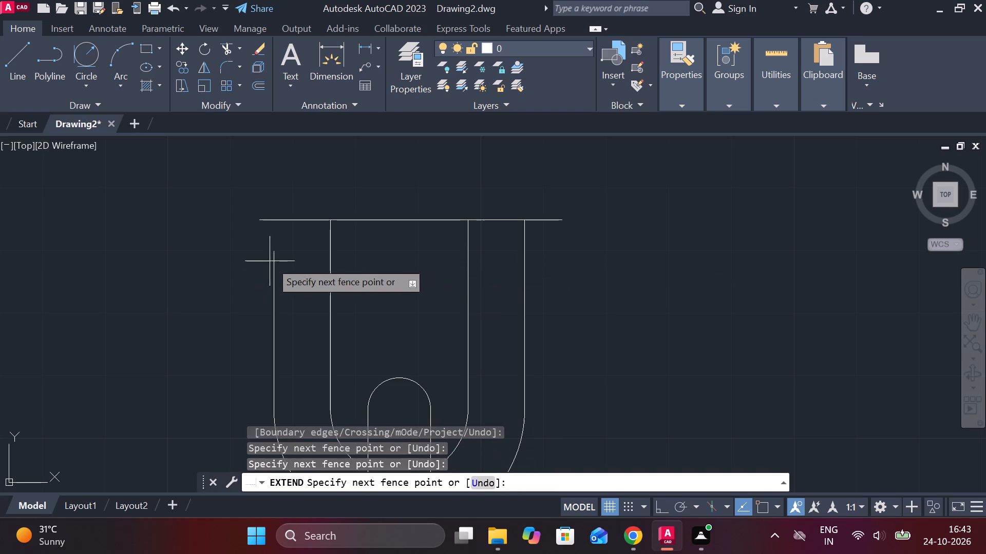
pyautogui.click(270, 264)
pyautogui.click(271, 269)
pyautogui.press('Escape')
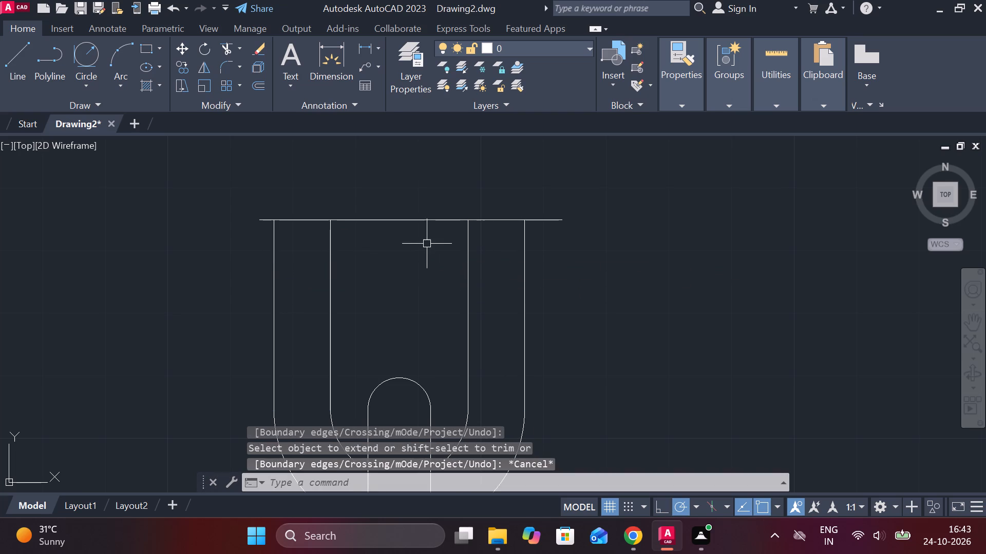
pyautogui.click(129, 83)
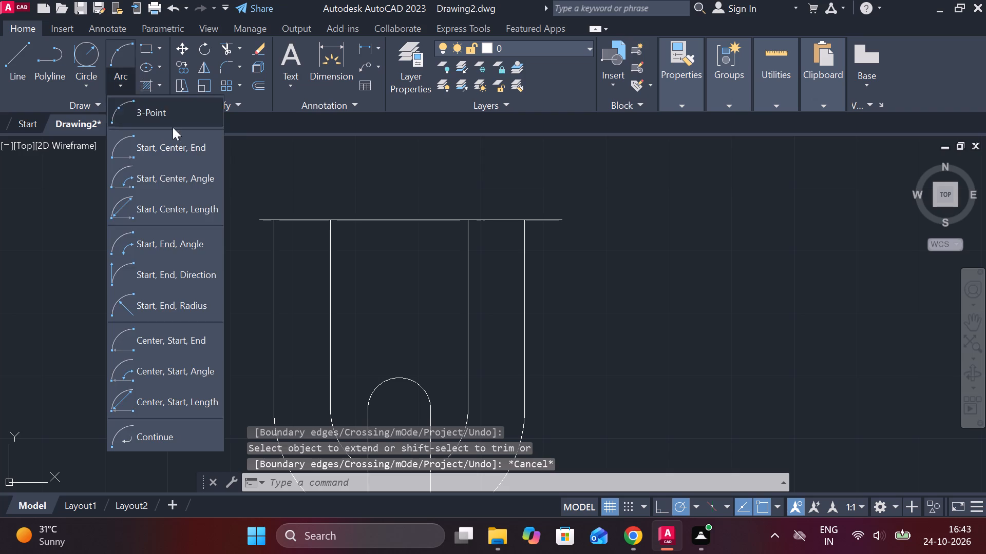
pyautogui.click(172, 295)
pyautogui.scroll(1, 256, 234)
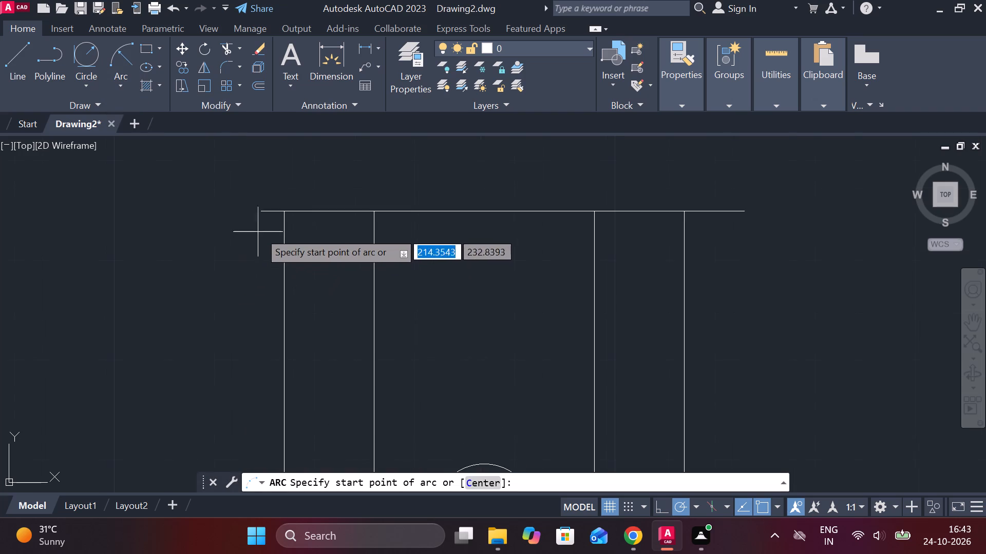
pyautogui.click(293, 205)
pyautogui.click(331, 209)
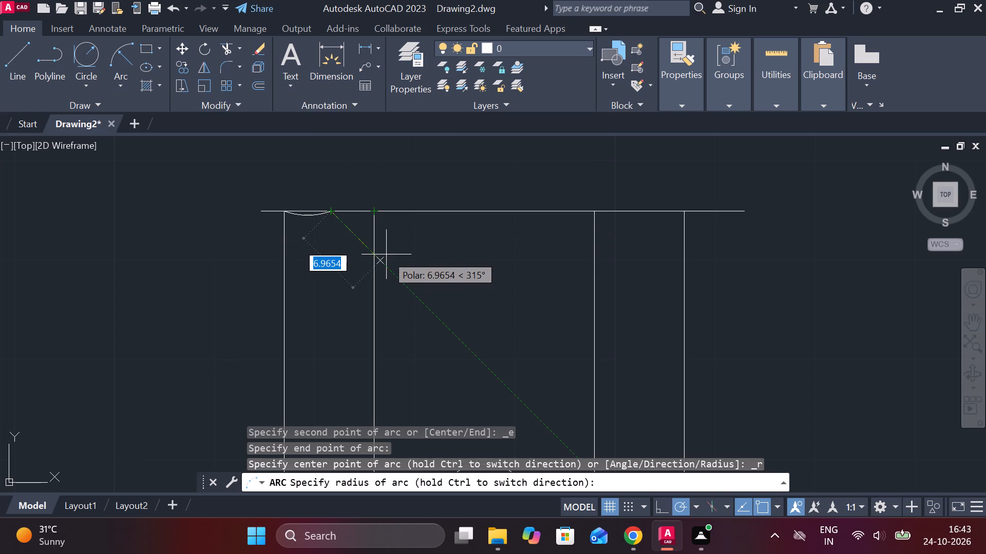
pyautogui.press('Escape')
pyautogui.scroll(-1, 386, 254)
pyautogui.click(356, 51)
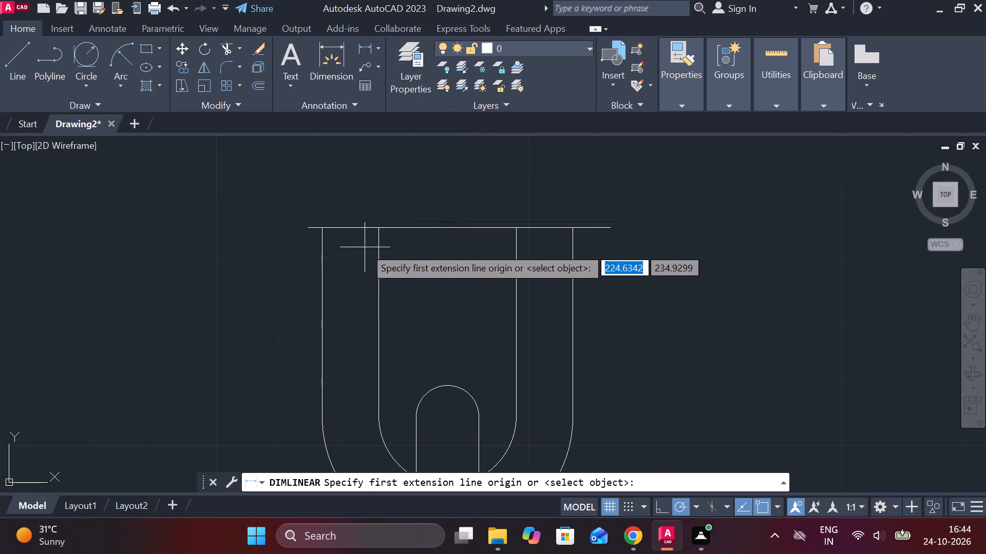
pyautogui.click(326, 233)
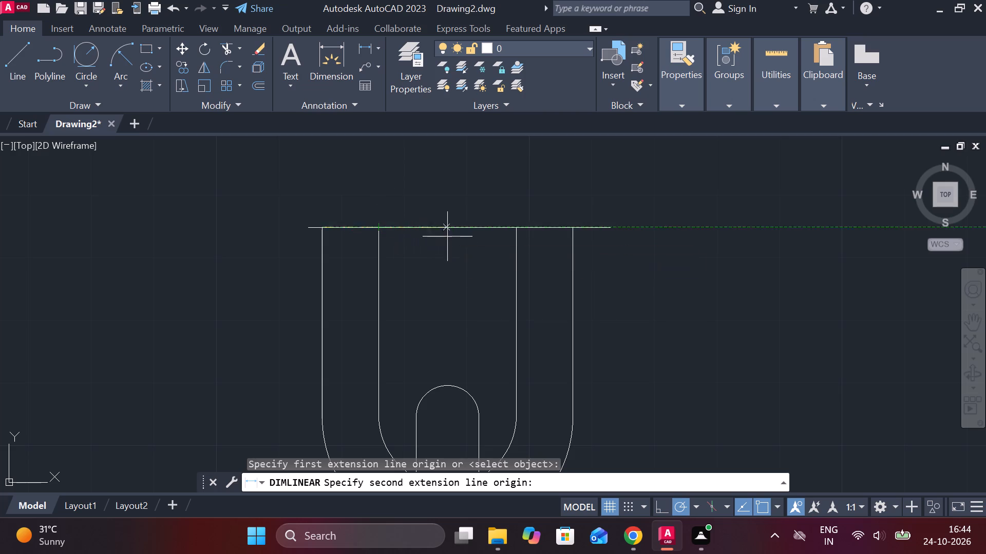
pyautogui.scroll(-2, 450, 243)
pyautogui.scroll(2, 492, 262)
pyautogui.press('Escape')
# Trim the horizontal line between the two fork arms and its overhanging ends beyond the outer vertical lines.
pyautogui.write('TR')
pyautogui.press('space')
pyautogui.moveTo(396, 190); pyautogui.dragTo(396, 231)
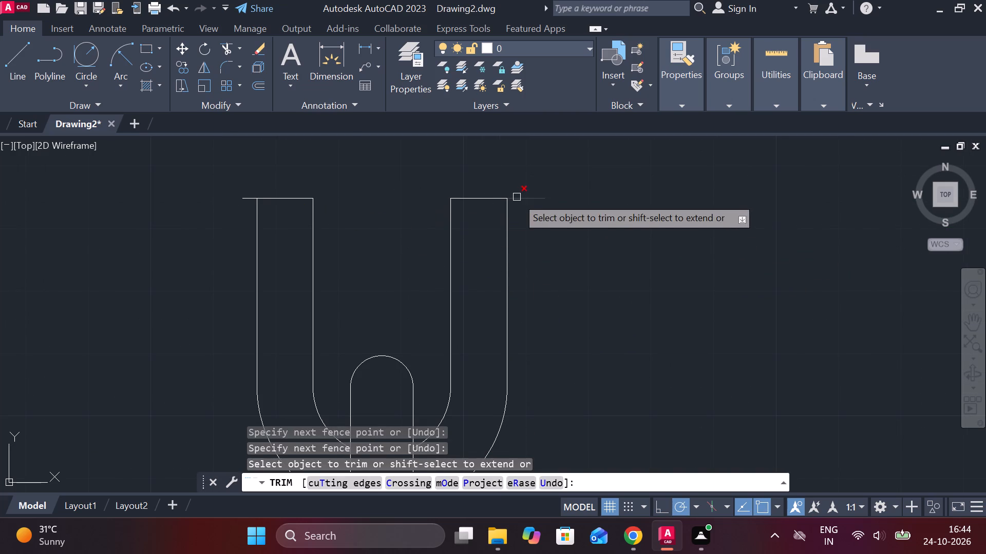
pyautogui.click(517, 197)
pyautogui.click(252, 197)
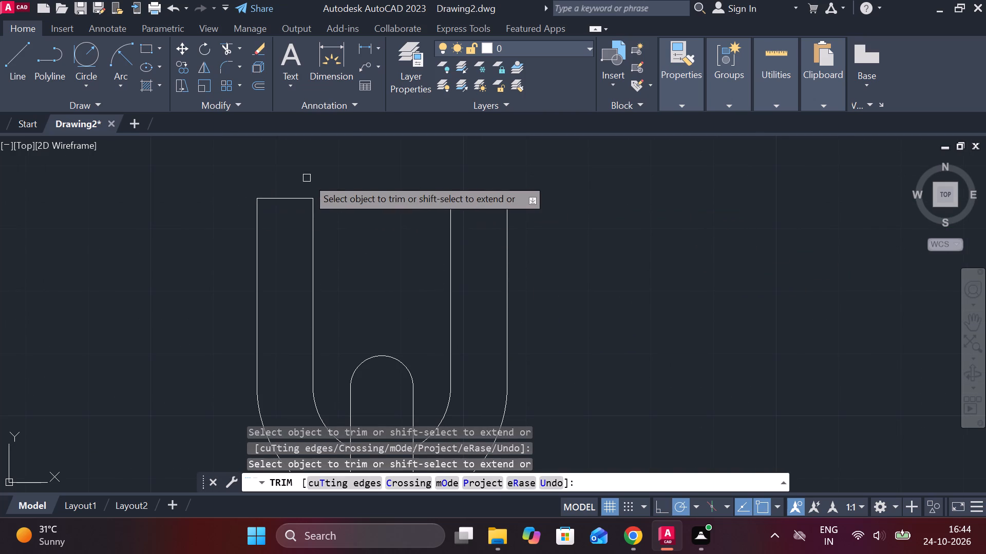
pyautogui.scroll(1, 308, 178)
pyautogui.press('Escape')
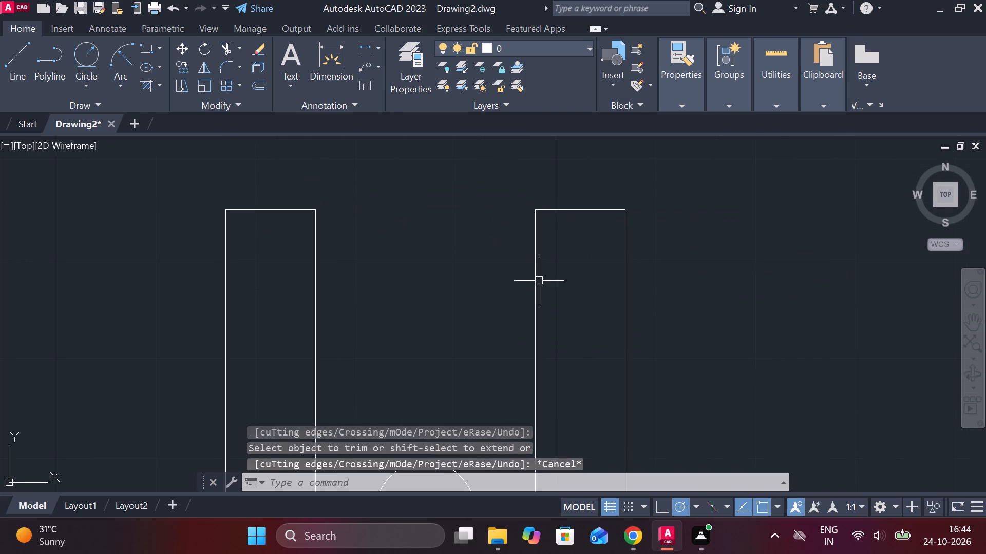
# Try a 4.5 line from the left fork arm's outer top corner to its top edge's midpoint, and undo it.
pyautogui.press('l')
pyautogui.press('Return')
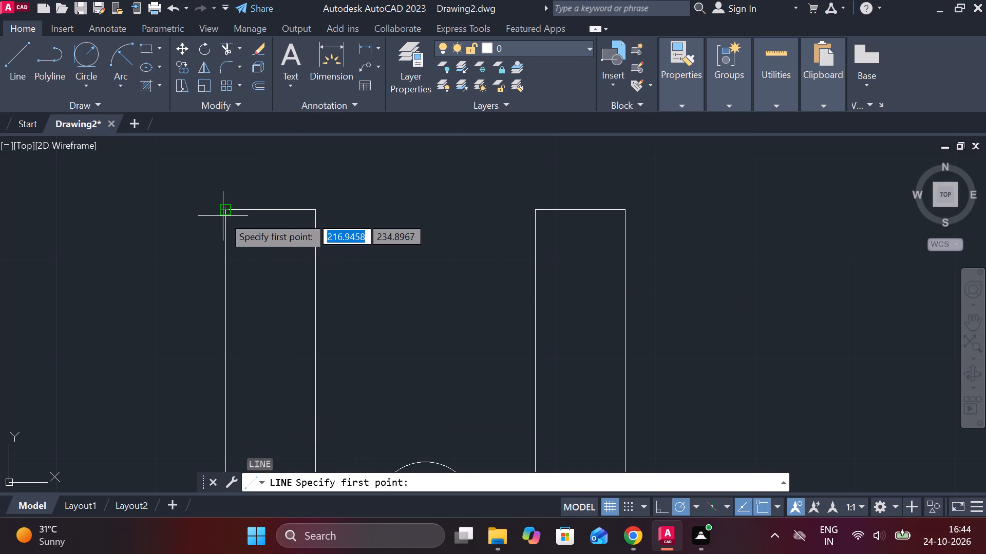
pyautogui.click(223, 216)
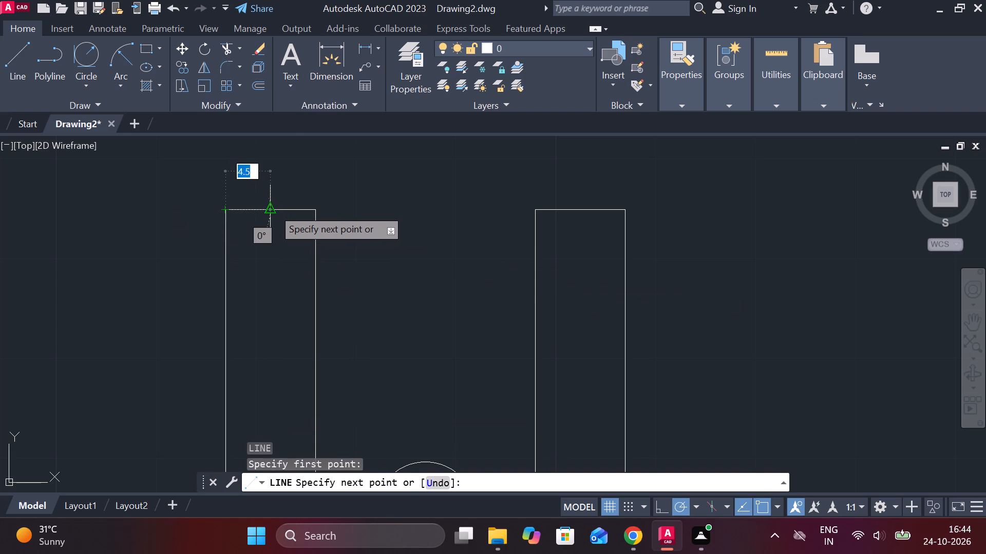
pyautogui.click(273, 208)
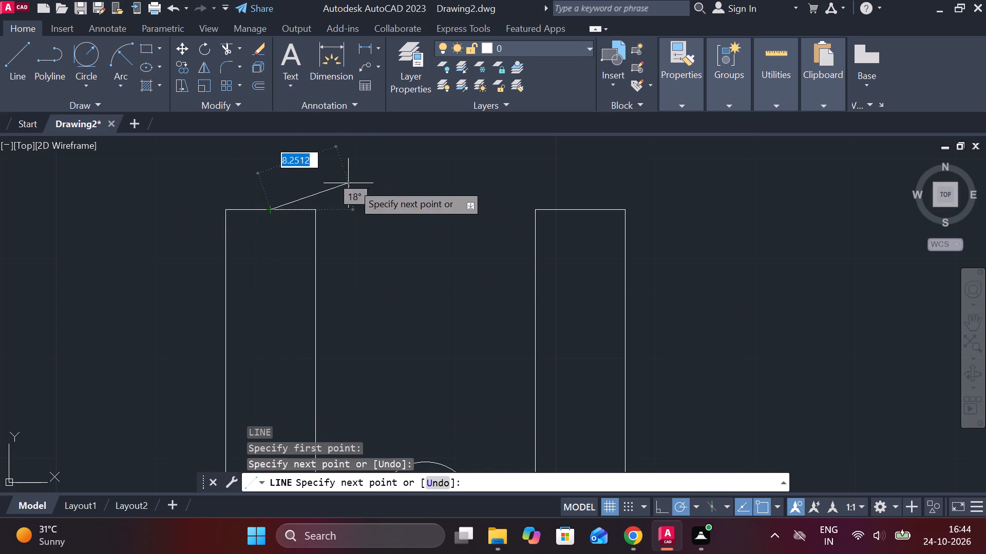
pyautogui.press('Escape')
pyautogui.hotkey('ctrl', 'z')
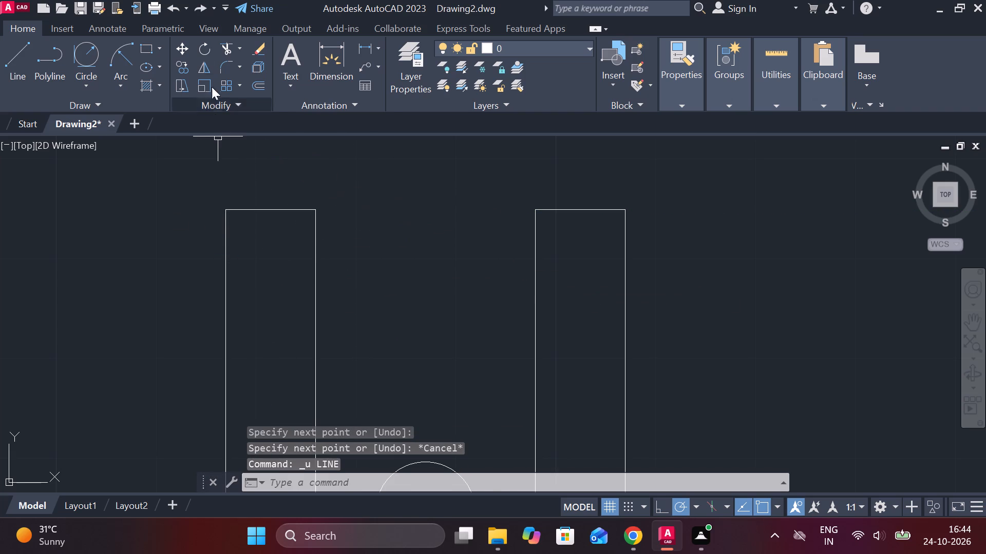
# Draw a downward-bulging start-end-radius arc from the left fork arm's outer top corner to the midpoint of its top edge.
pyautogui.click(128, 51)
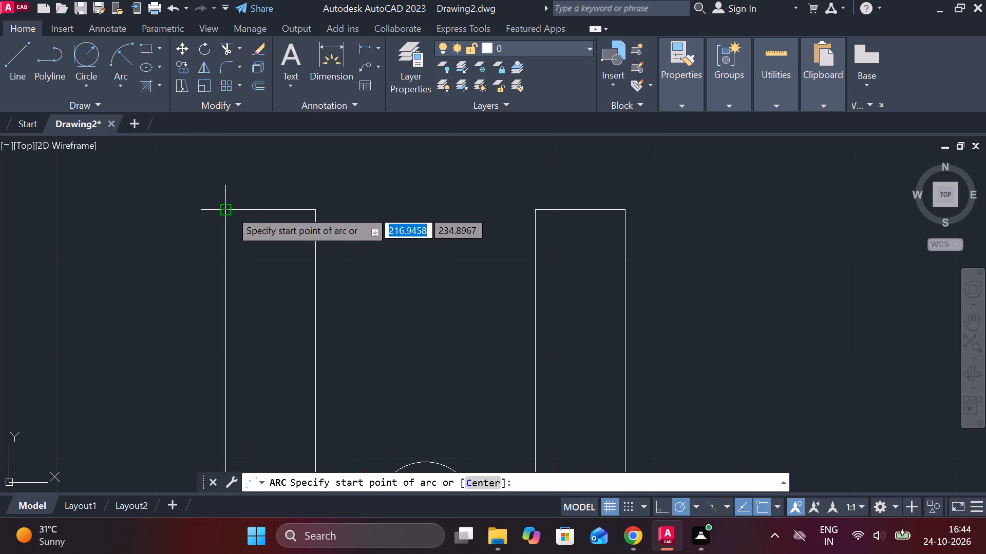
pyautogui.click(230, 210)
pyautogui.click(272, 212)
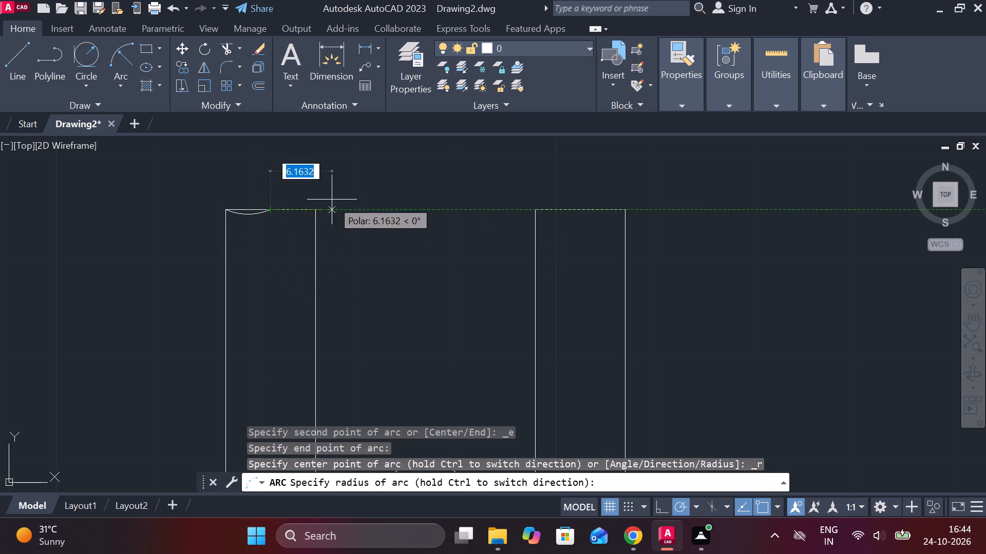
pyautogui.click(296, 196)
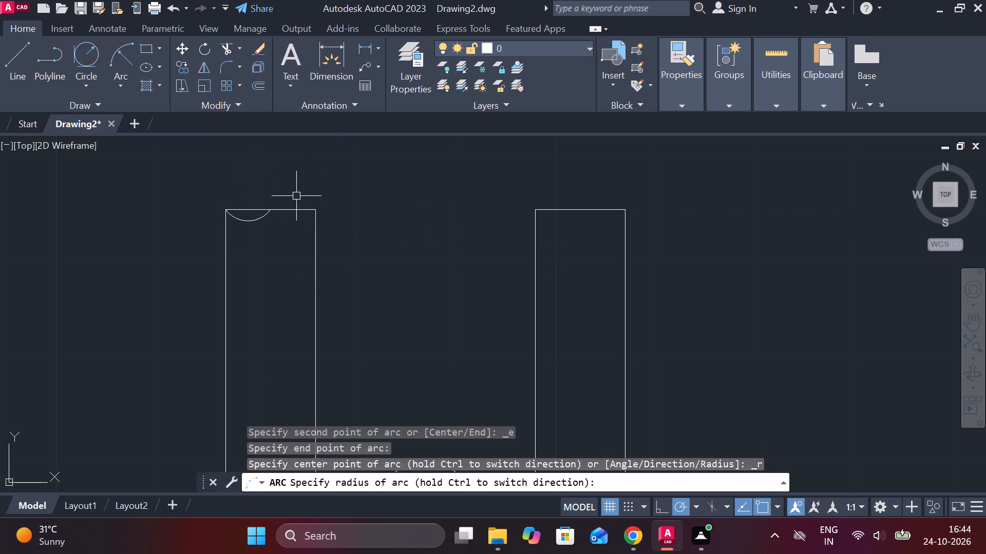
# Mirror the small arc about the left fork arm's top edge, keeping the source arc.
pyautogui.click(258, 218)
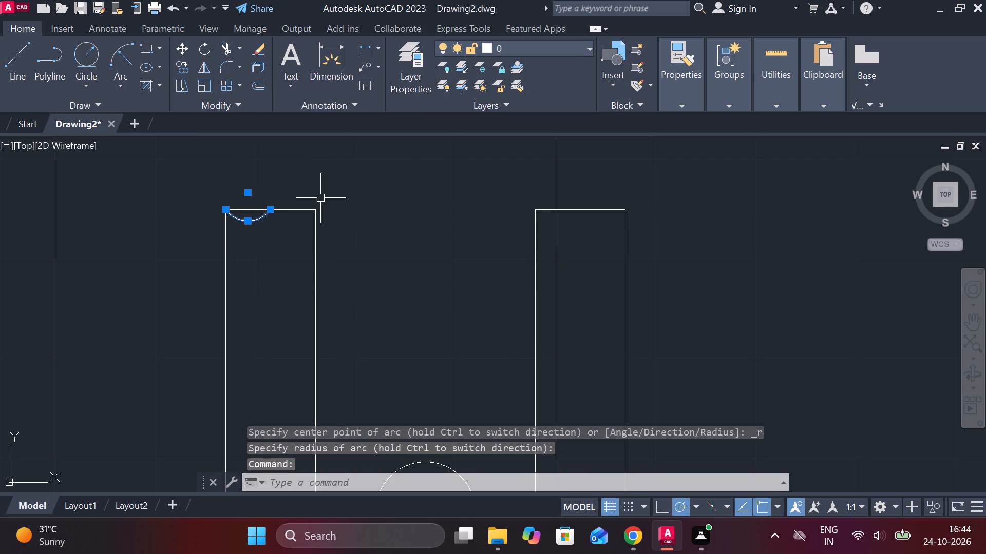
pyautogui.write('MI')
pyautogui.press('Return')
pyautogui.scroll(2, 317, 194)
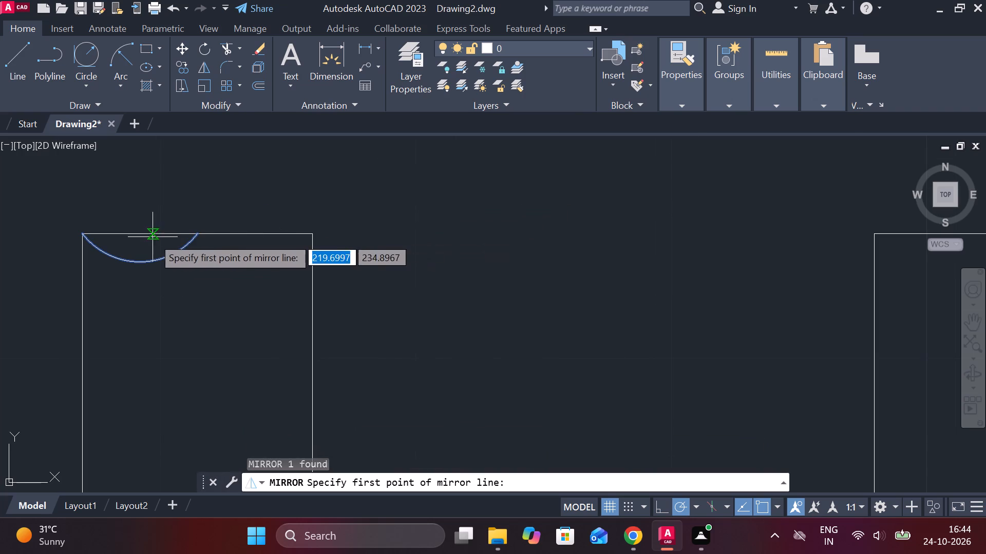
pyautogui.click(193, 232)
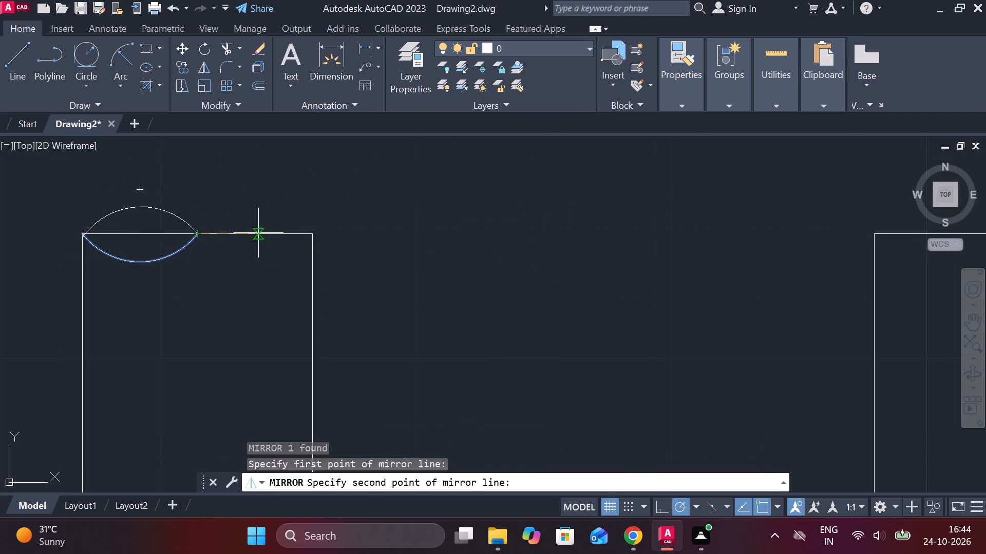
pyautogui.click(315, 235)
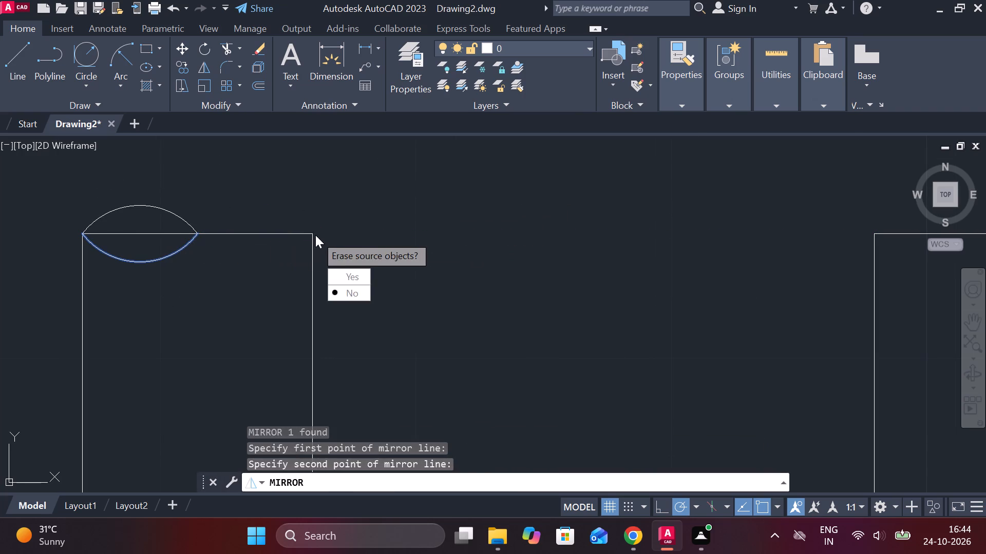
pyautogui.moveTo(347, 299); pyautogui.dragTo(315, 235)
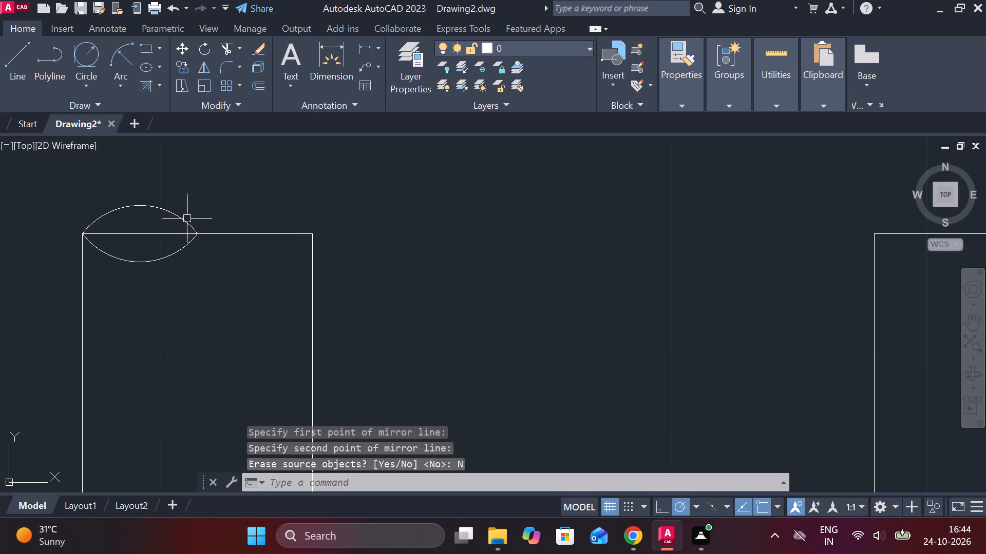
# Copy the upper arc 4.5 along the left fork arm's top edge, from the edge's midpoint to its inner corner.
pyautogui.click(185, 219)
pyautogui.write('CO')
pyautogui.press('Return')
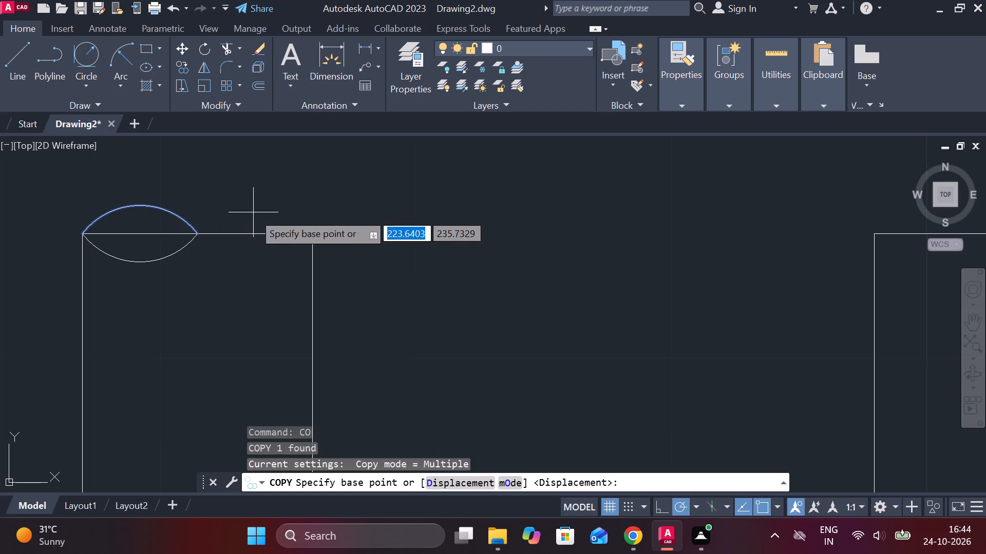
pyautogui.click(193, 234)
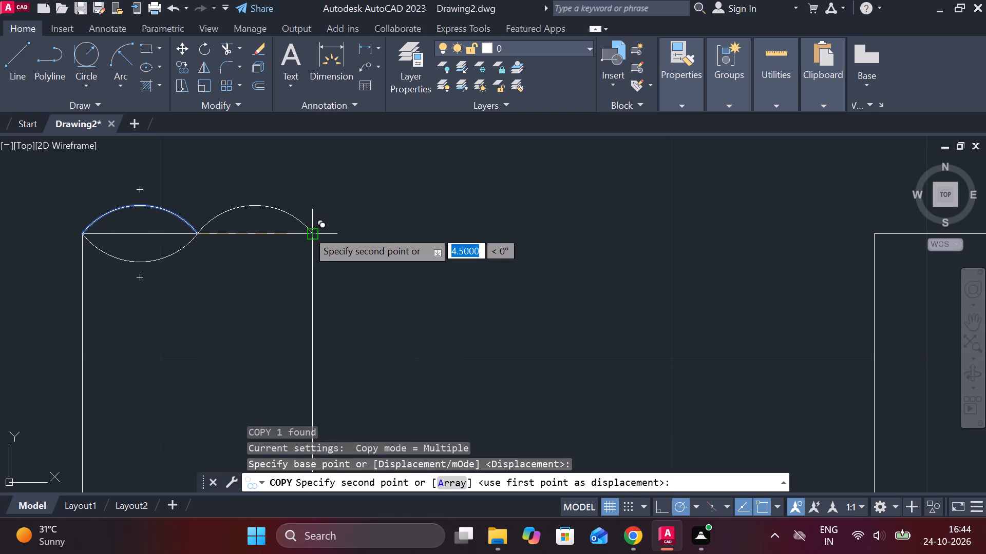
pyautogui.click(307, 230)
pyautogui.scroll(-1, 412, 217)
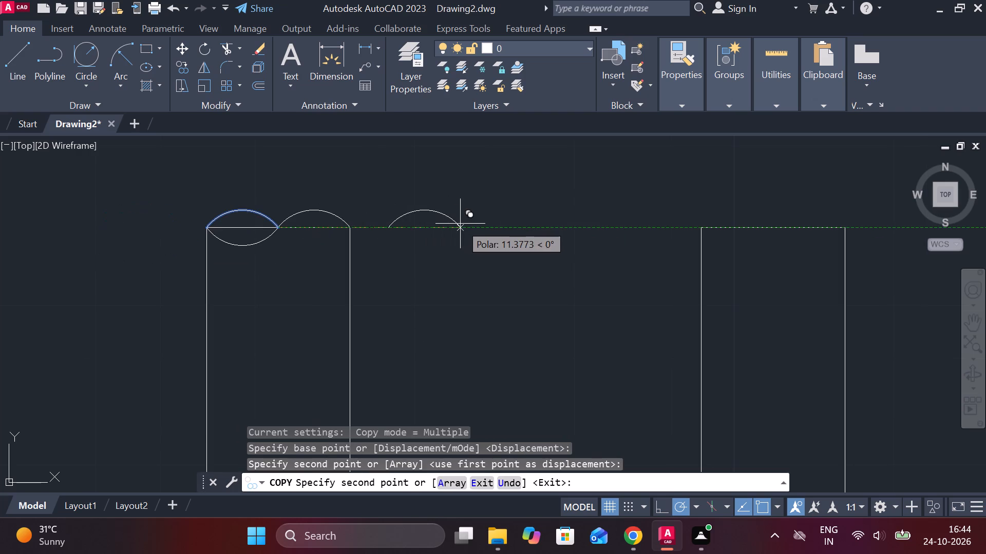
pyautogui.press('Escape')
# Erase the straight top edge of the left fork arm.
pyautogui.scroll(2, 301, 234)
pyautogui.click(223, 217)
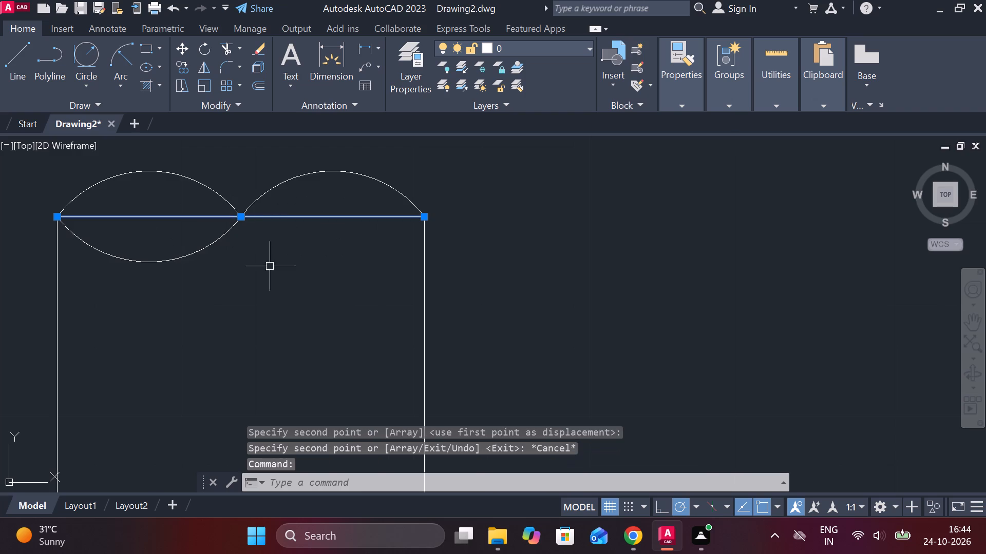
pyautogui.write('E')
pyautogui.press('space')
# Copy the left fork arm's three break-line arcs 31 horizontally onto the top of the right fork arm.
pyautogui.scroll(-2, 282, 286)
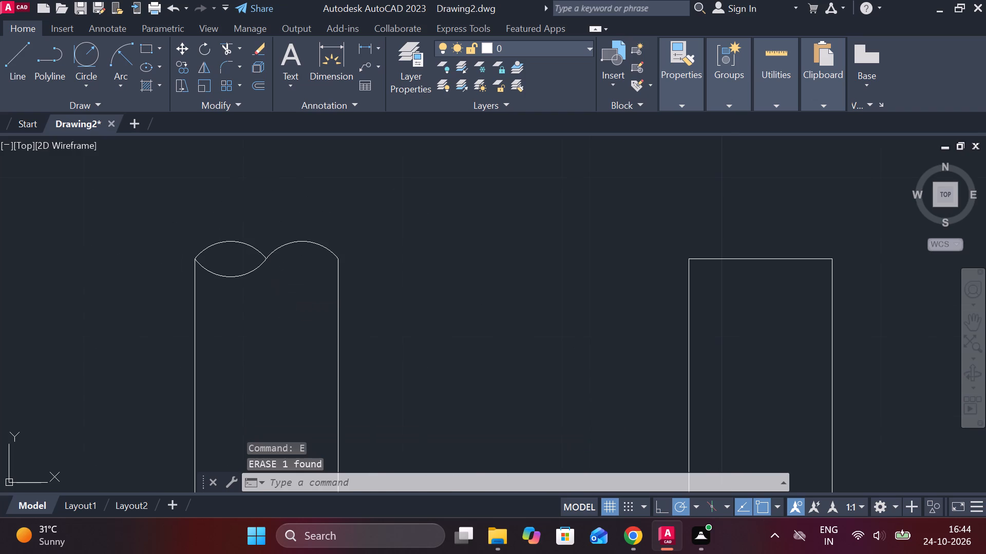
pyautogui.click(279, 292)
pyautogui.click(214, 236)
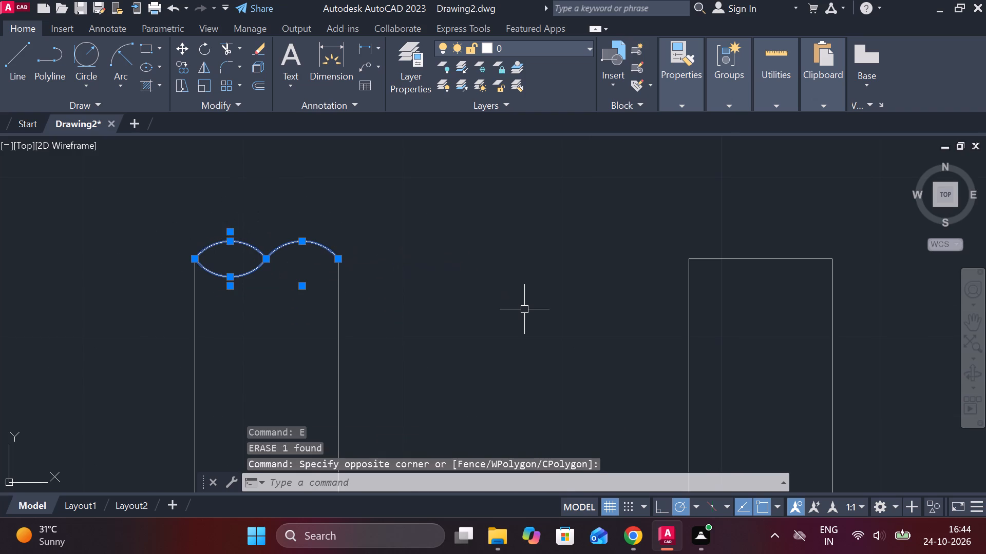
pyautogui.write('C0')
pyautogui.press('BackSpace')
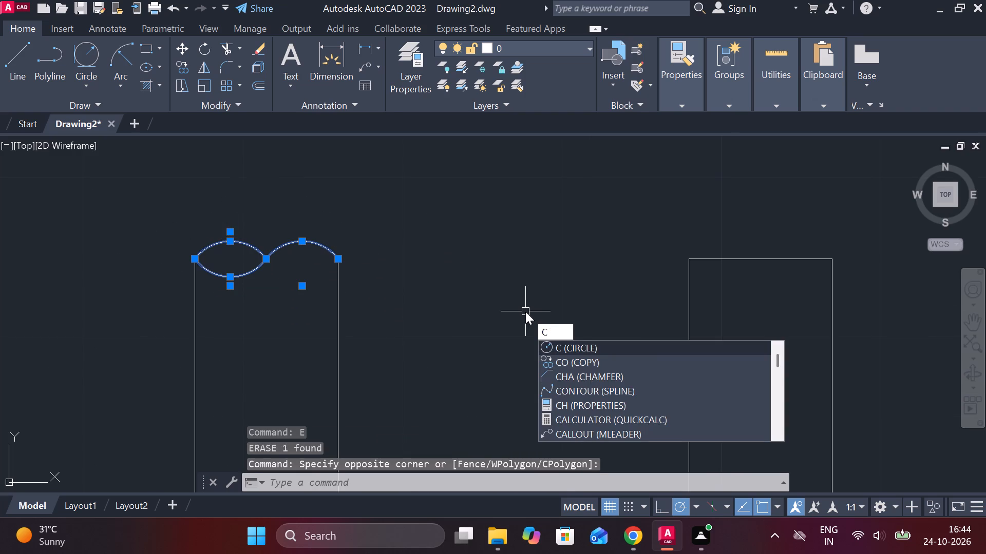
pyautogui.press('o')
pyautogui.press('Return')
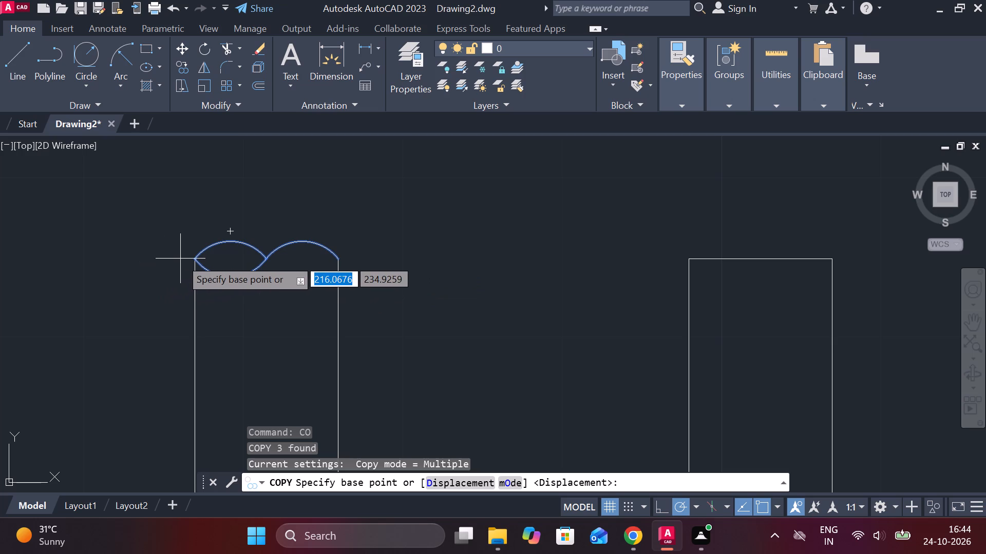
pyautogui.click(189, 259)
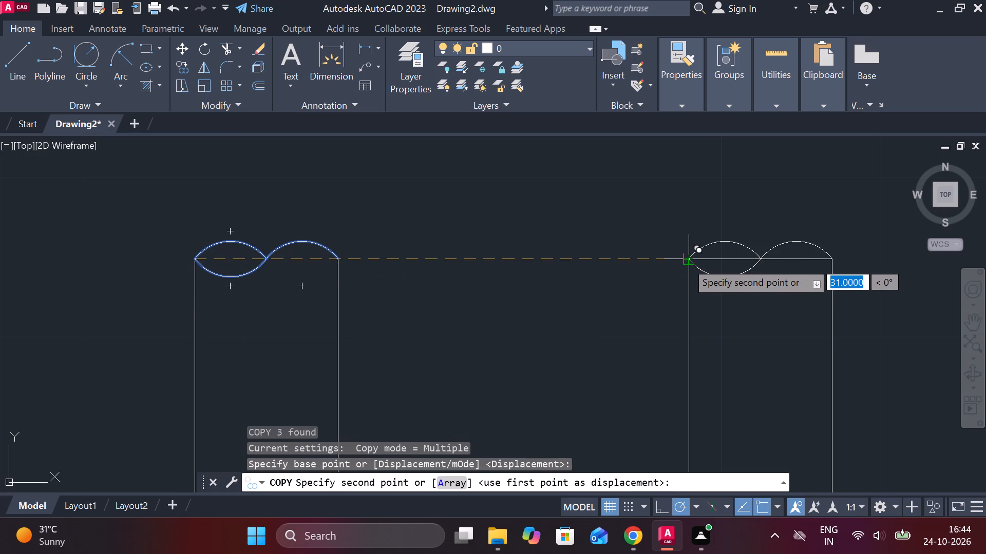
pyautogui.click(686, 262)
pyautogui.moveTo(686, 319); pyautogui.dragTo(453, 367, button='middle')
pyautogui.press('`')
pyautogui.press('Escape')
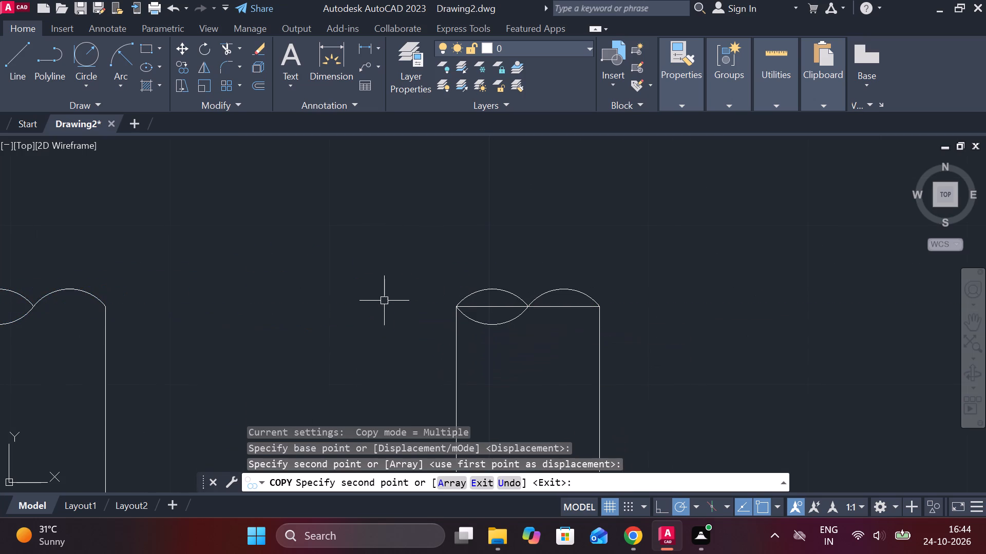
# Erase the straight top edge of the right fork arm.
pyautogui.click(487, 307)
pyautogui.write('E')
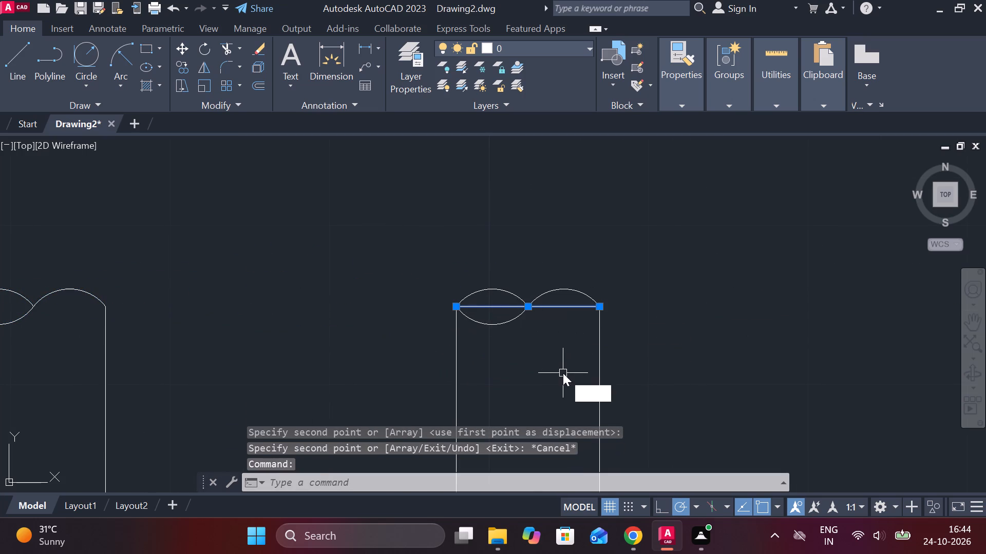
pyautogui.press('space')
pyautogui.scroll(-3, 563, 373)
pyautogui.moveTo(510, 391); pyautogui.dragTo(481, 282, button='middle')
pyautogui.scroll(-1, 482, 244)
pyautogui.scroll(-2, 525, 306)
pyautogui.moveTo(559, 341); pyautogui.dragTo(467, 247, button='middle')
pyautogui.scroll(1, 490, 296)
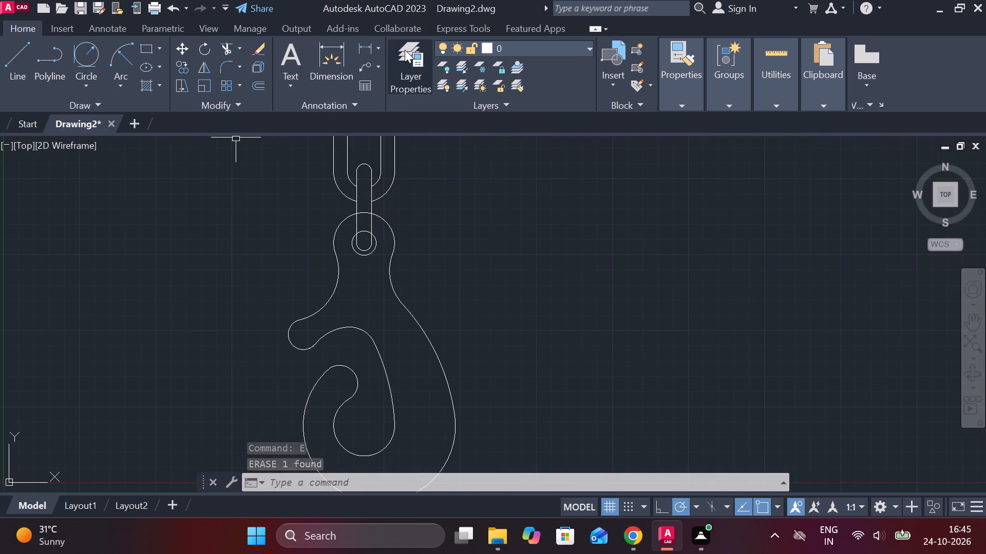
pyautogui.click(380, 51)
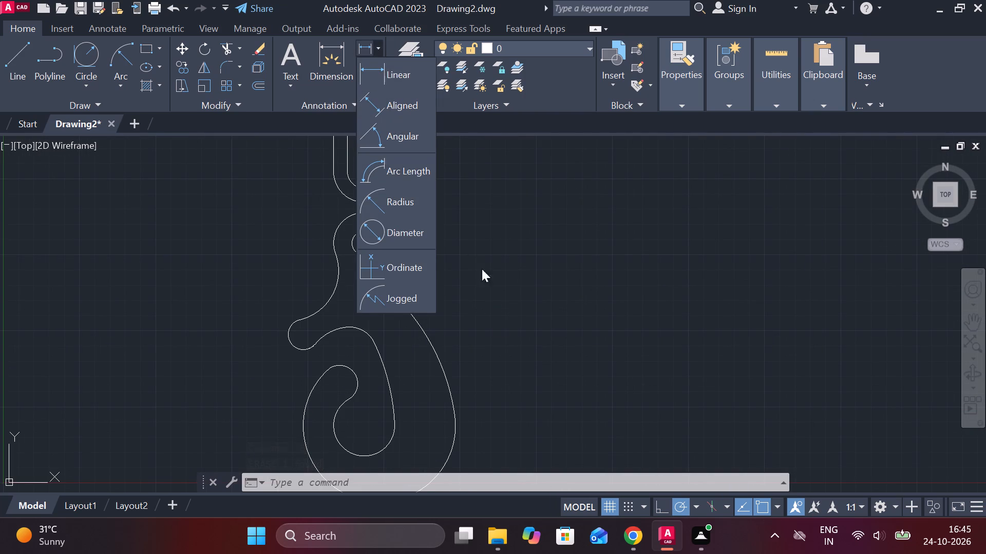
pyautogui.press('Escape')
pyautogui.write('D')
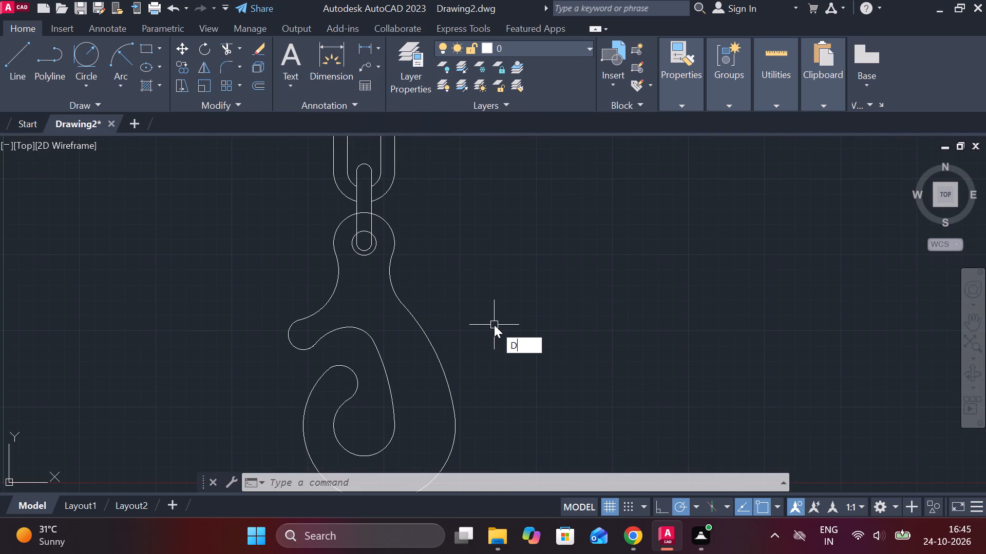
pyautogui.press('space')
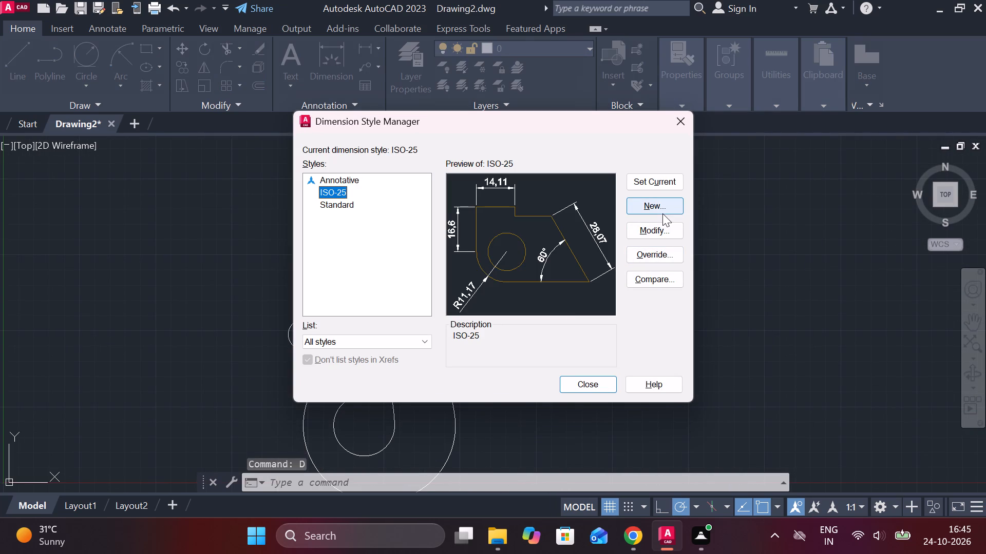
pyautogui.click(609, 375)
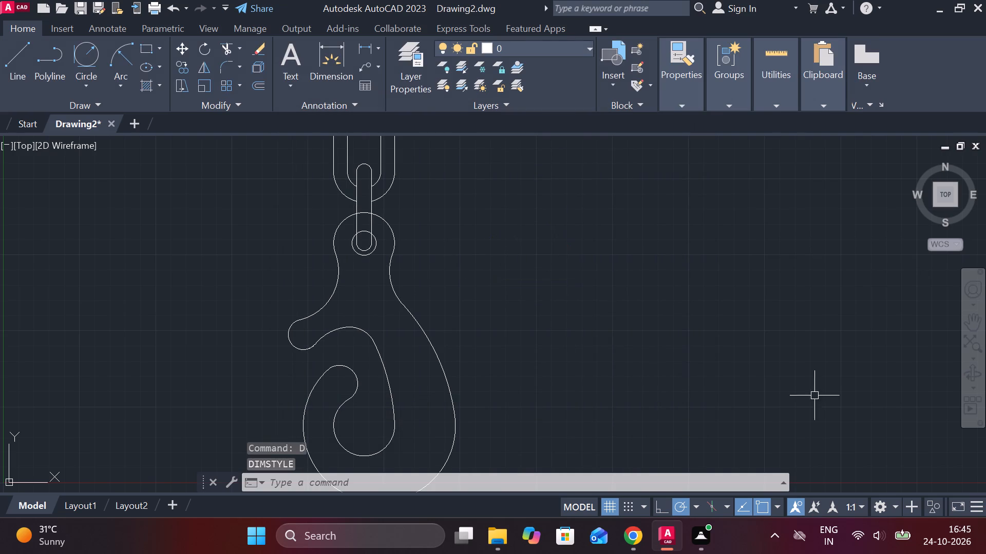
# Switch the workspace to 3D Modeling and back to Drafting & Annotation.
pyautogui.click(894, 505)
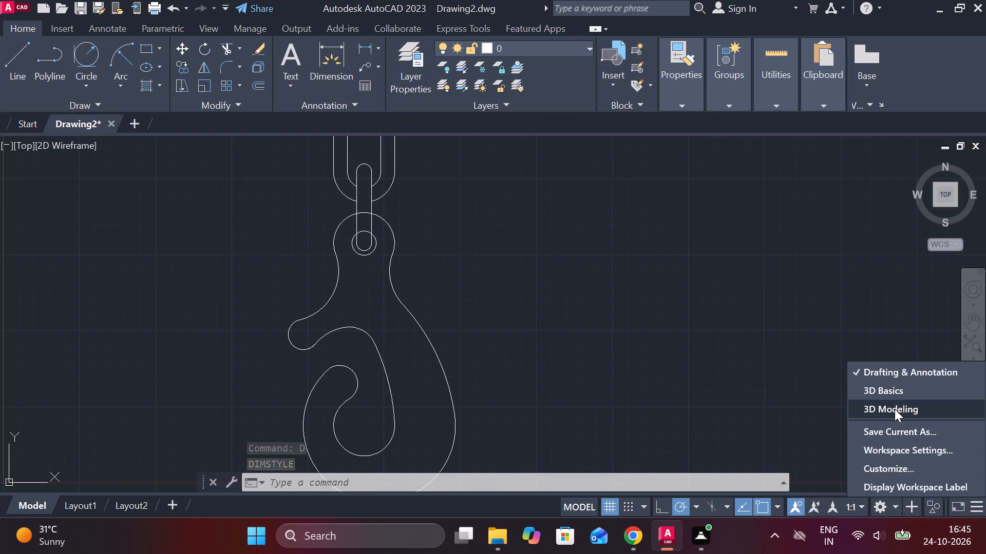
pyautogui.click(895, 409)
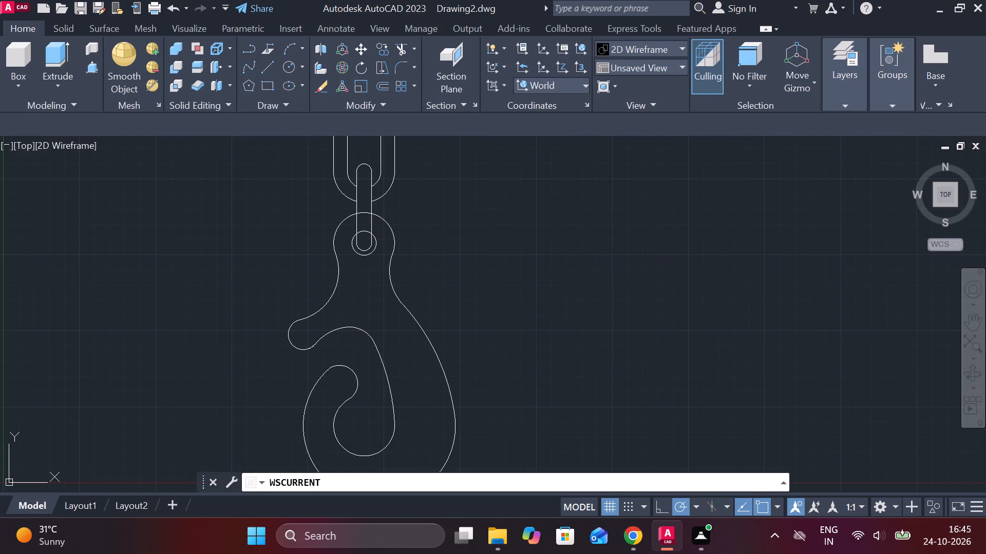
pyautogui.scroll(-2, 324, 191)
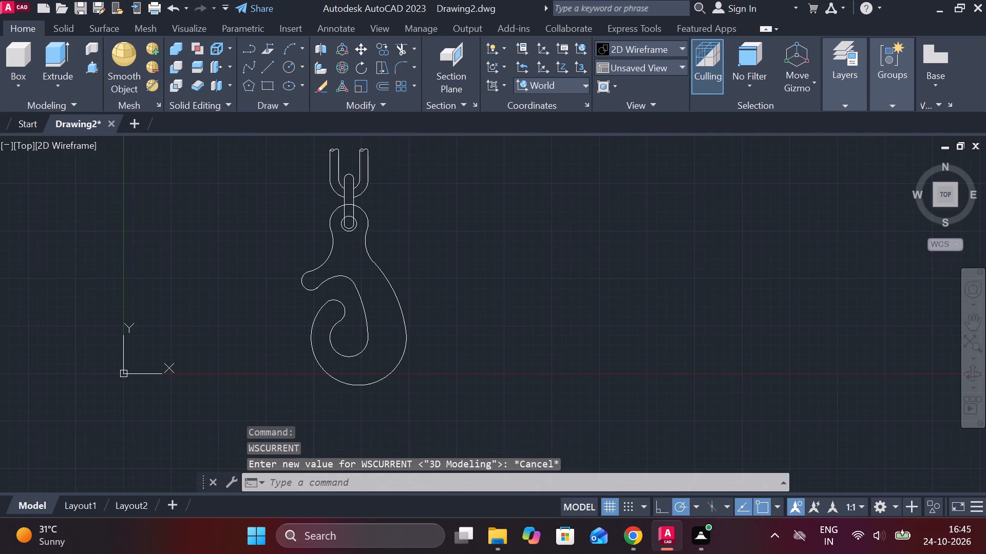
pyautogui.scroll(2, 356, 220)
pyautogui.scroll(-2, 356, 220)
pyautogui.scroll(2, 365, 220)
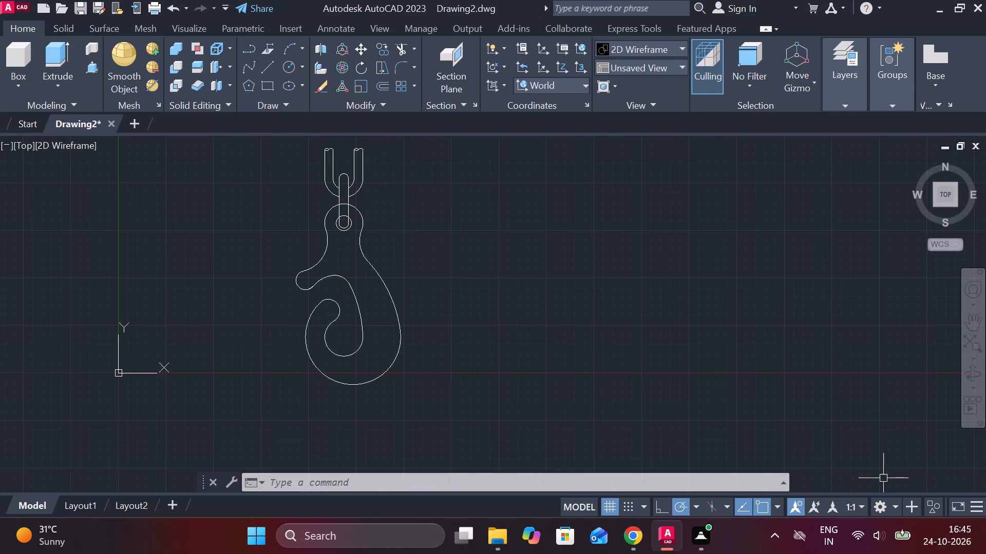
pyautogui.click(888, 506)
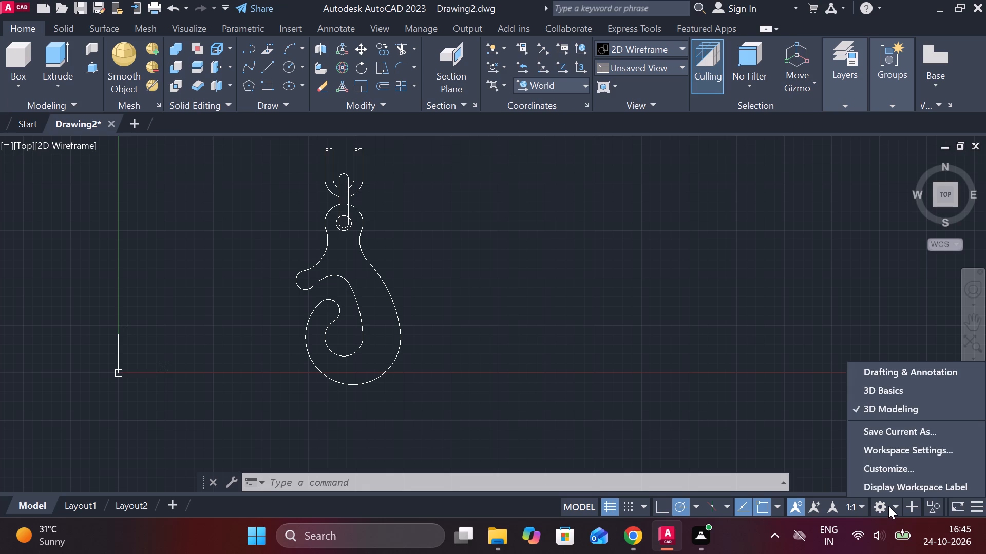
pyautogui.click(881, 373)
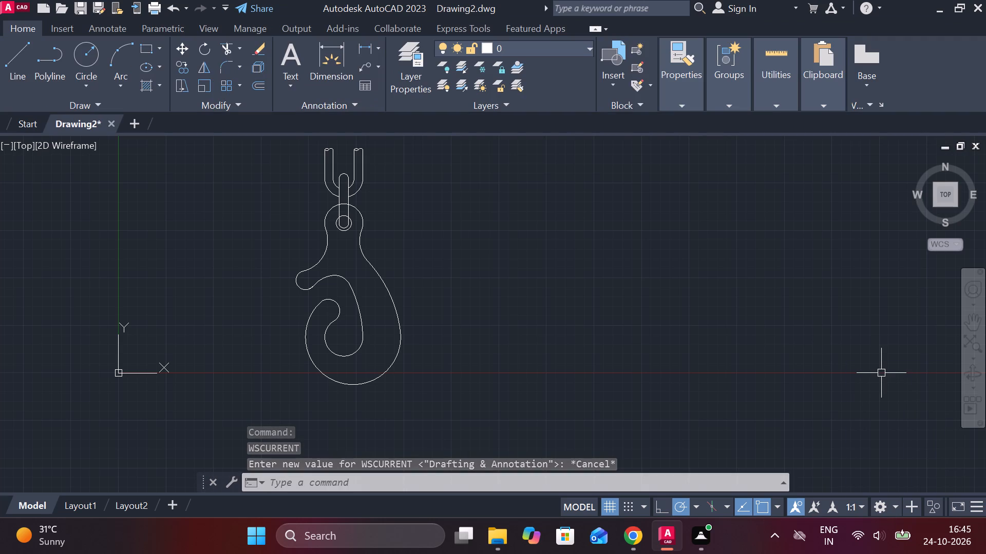
# Add a radius dimension to the concave arc on the right side of the hook's neck, with its text outside the outline.
pyautogui.scroll(2, 449, 242)
pyautogui.scroll(-1, 446, 243)
pyautogui.moveTo(453, 250); pyautogui.dragTo(549, 303, button='middle')
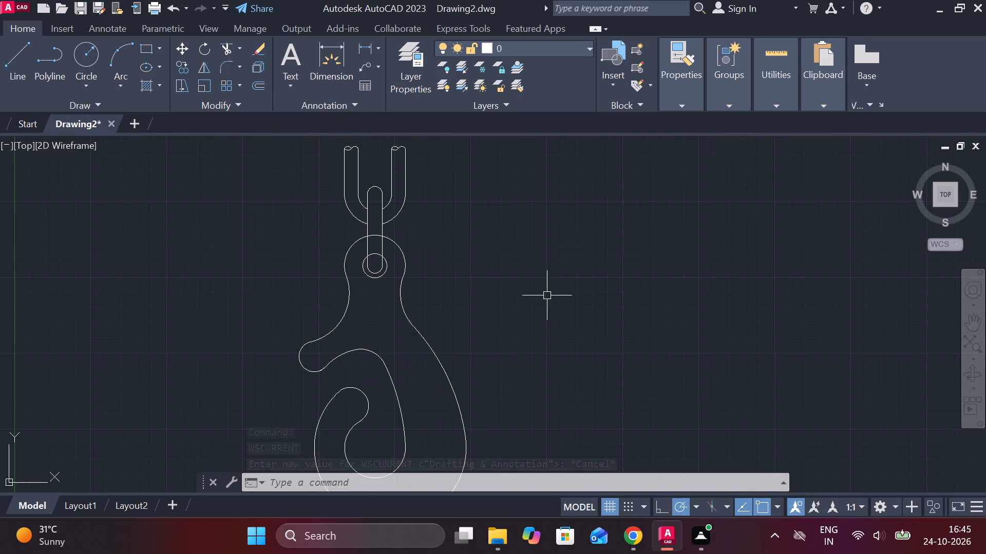
pyautogui.click(370, 43)
pyautogui.scroll(3, 388, 120)
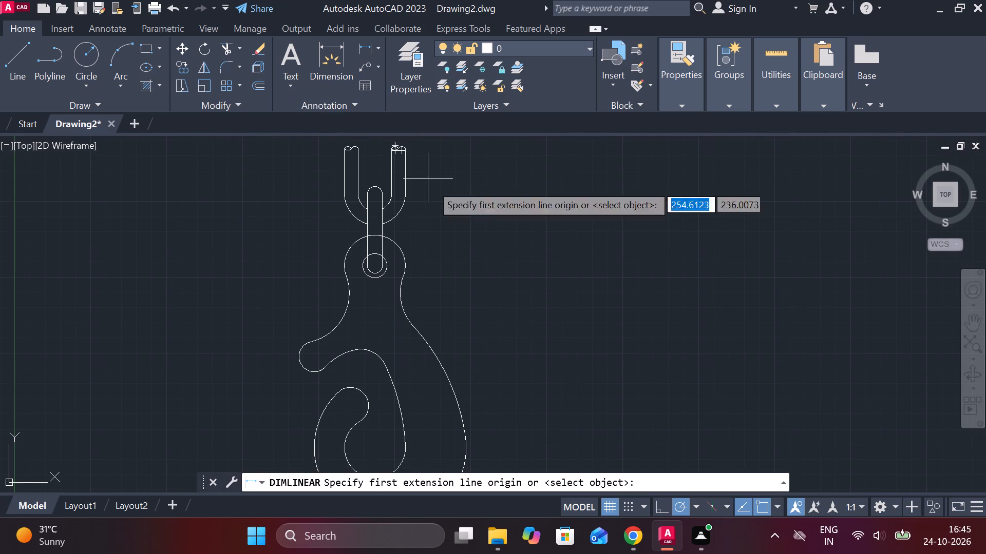
pyautogui.click(382, 52)
pyautogui.click(390, 209)
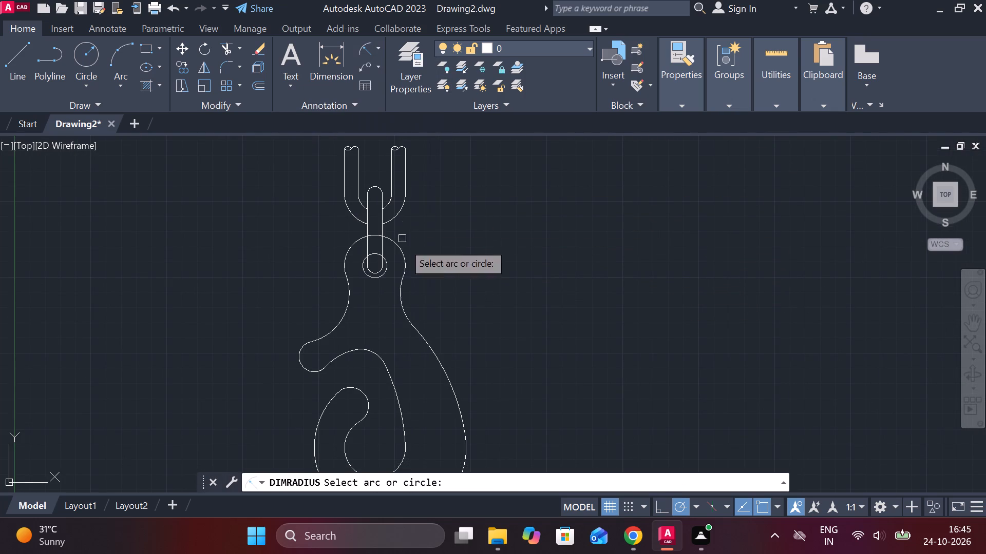
pyautogui.click(404, 303)
pyautogui.click(424, 304)
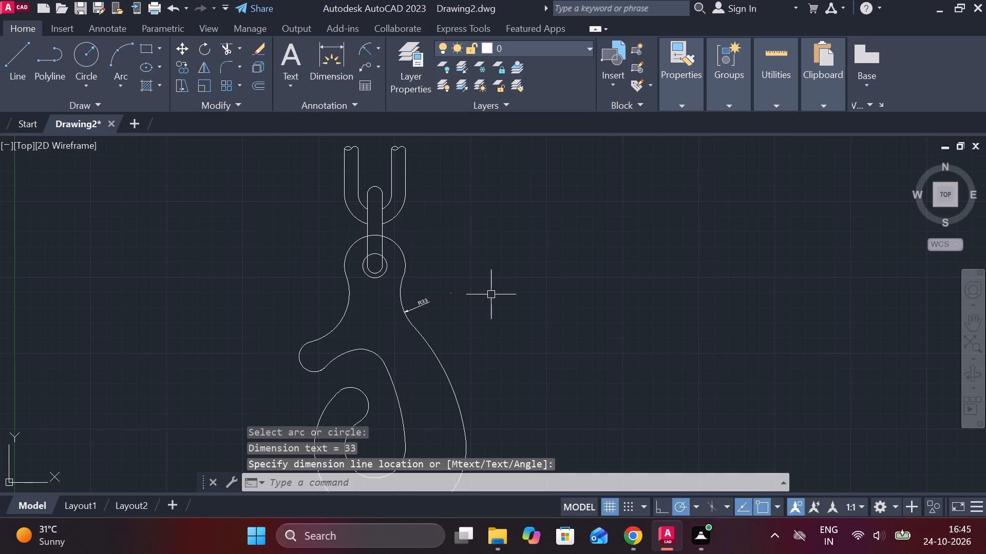
pyautogui.press('Escape')
# Modify the ISO-25 dimension style to arrow size 4, text height 6 and ISO standard text alignment, and set it current.
pyautogui.write('D')
pyautogui.press('space')
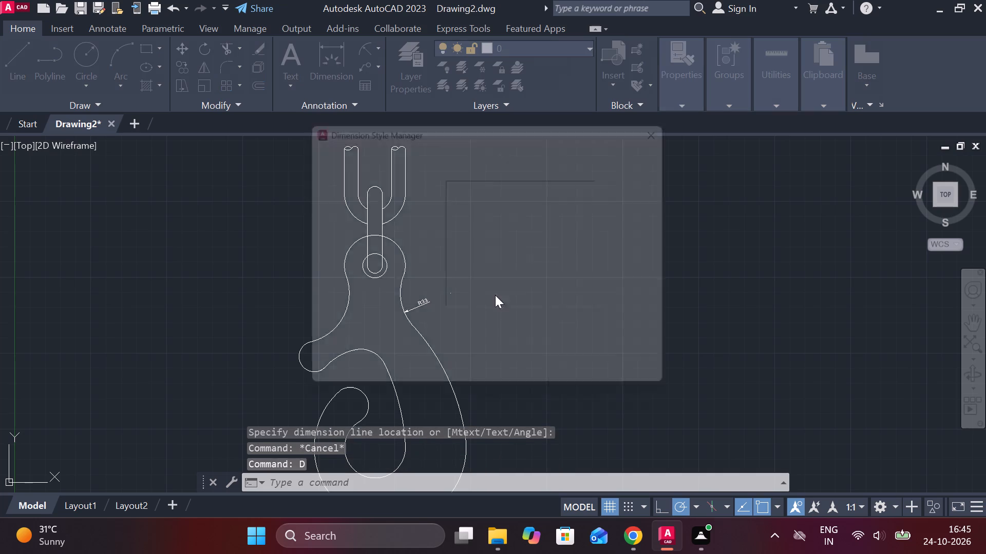
pyautogui.click(674, 226)
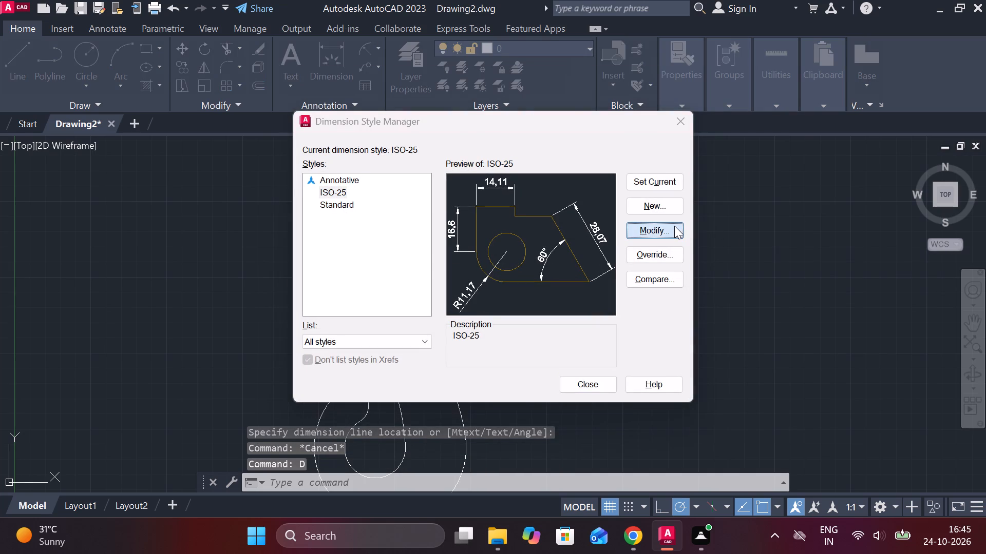
pyautogui.click(320, 88)
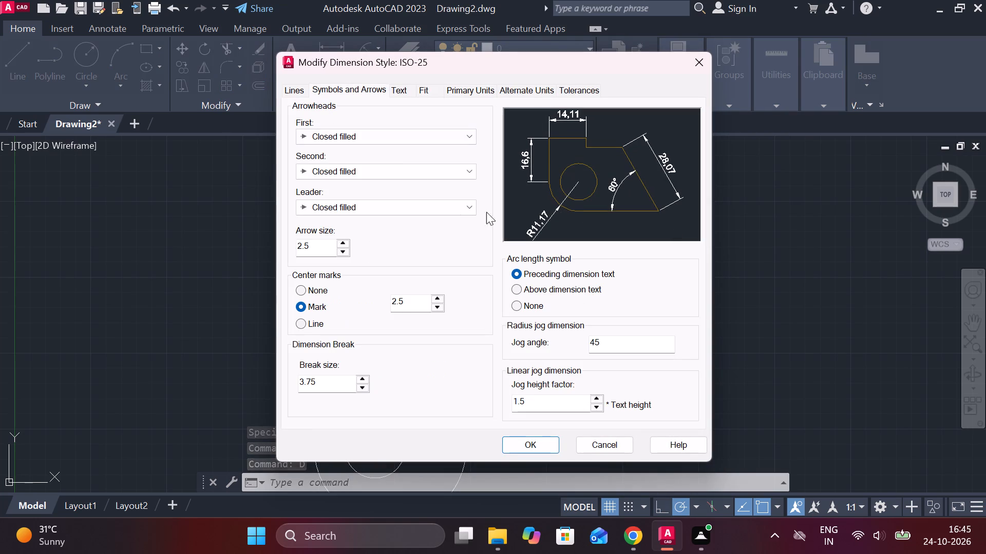
pyautogui.moveTo(321, 246); pyautogui.dragTo(257, 246)
pyautogui.press('4')
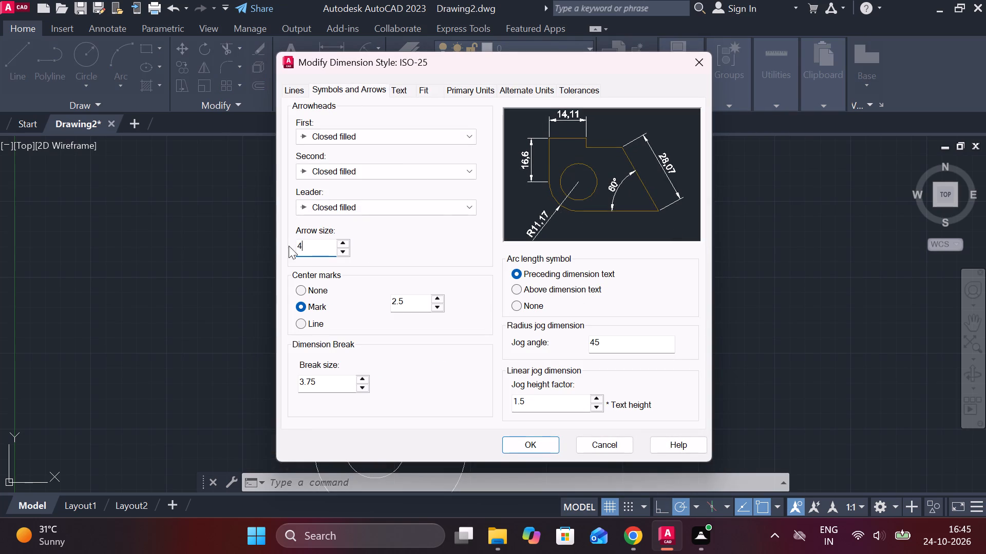
pyautogui.click(404, 91)
pyautogui.moveTo(456, 204); pyautogui.dragTo(399, 208)
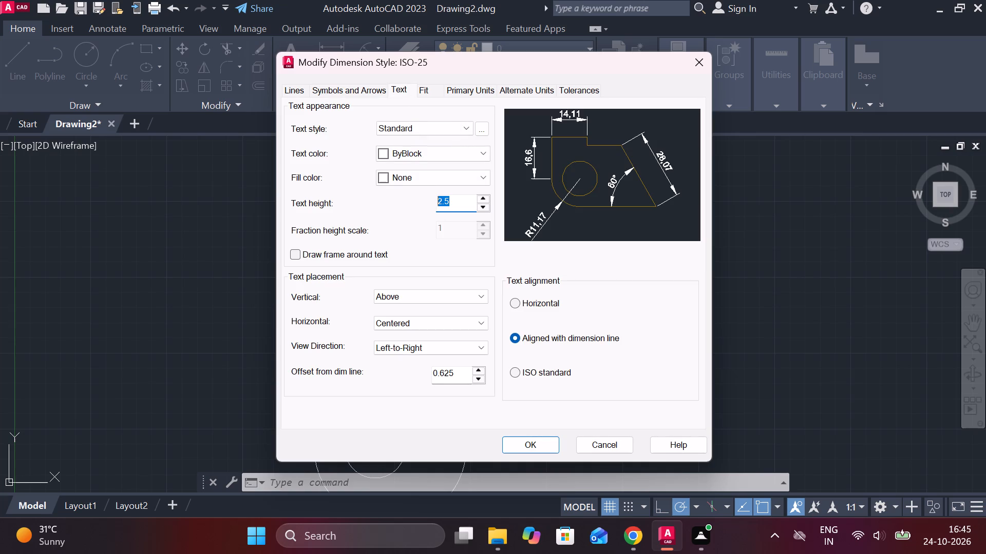
pyautogui.moveTo(399, 208); pyautogui.dragTo(398, 208)
pyautogui.press('6')
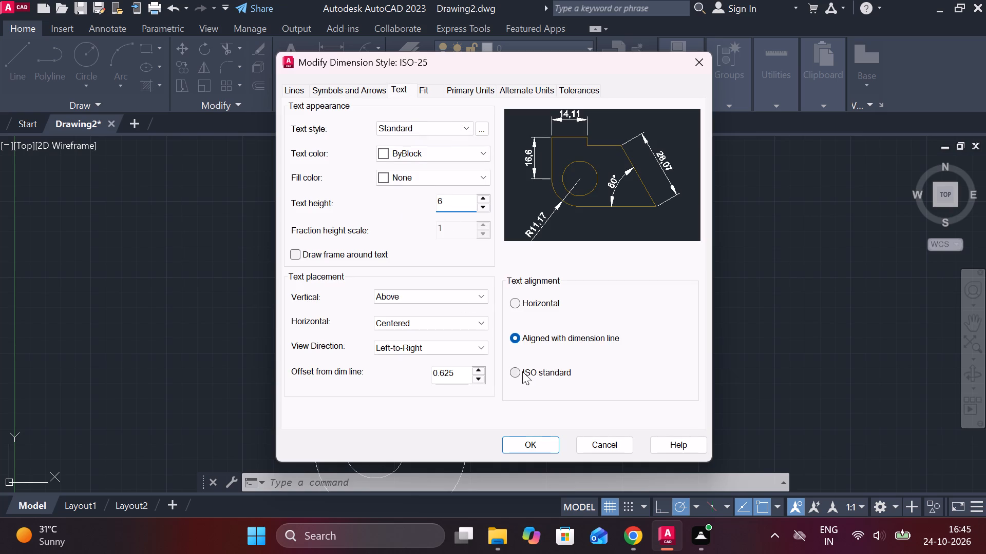
pyautogui.click(518, 367)
pyautogui.click(534, 439)
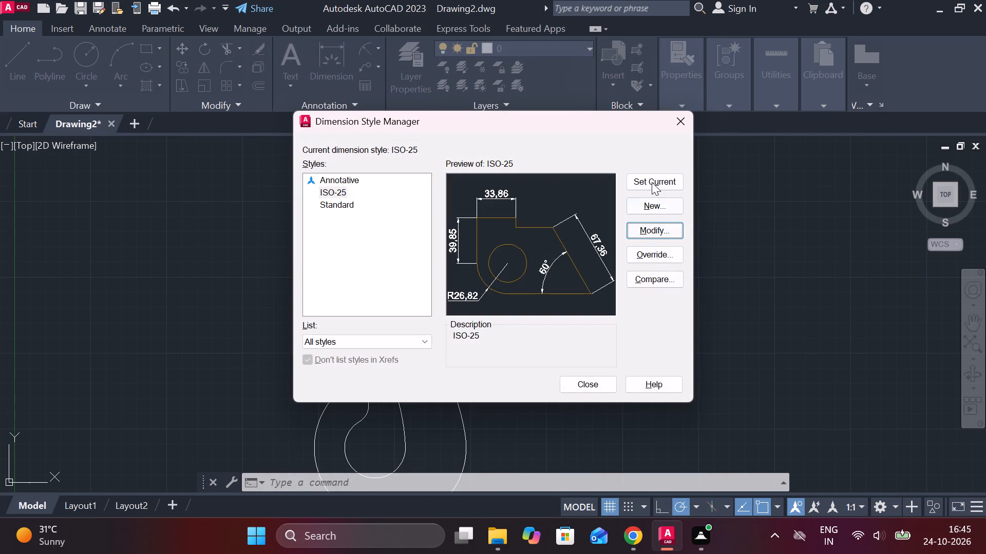
pyautogui.click(652, 178)
pyautogui.click(595, 379)
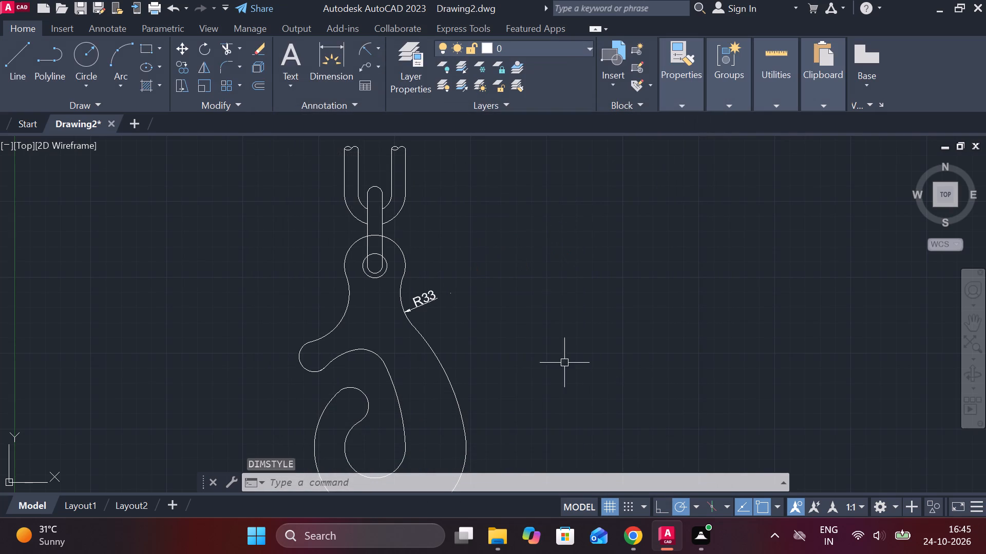
# Add radius dimensions to the hook's large outer right arc and its bottom outer arc, with both texts inside the outline.
pyautogui.click(359, 50)
pyautogui.moveTo(462, 260); pyautogui.dragTo(457, 260, button='middle')
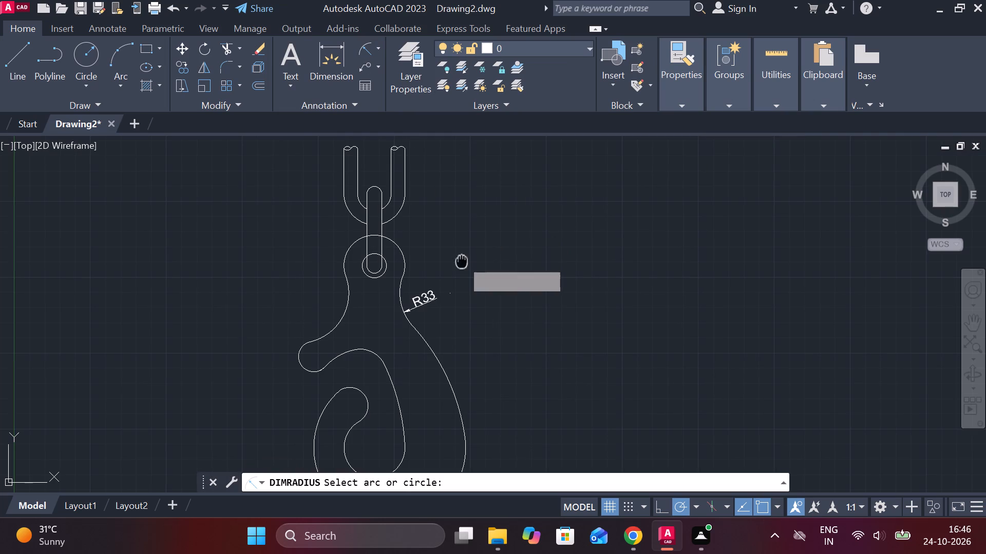
pyautogui.moveTo(457, 260); pyautogui.dragTo(409, 219, button='middle')
pyautogui.moveTo(469, 319); pyautogui.dragTo(459, 319, button='middle')
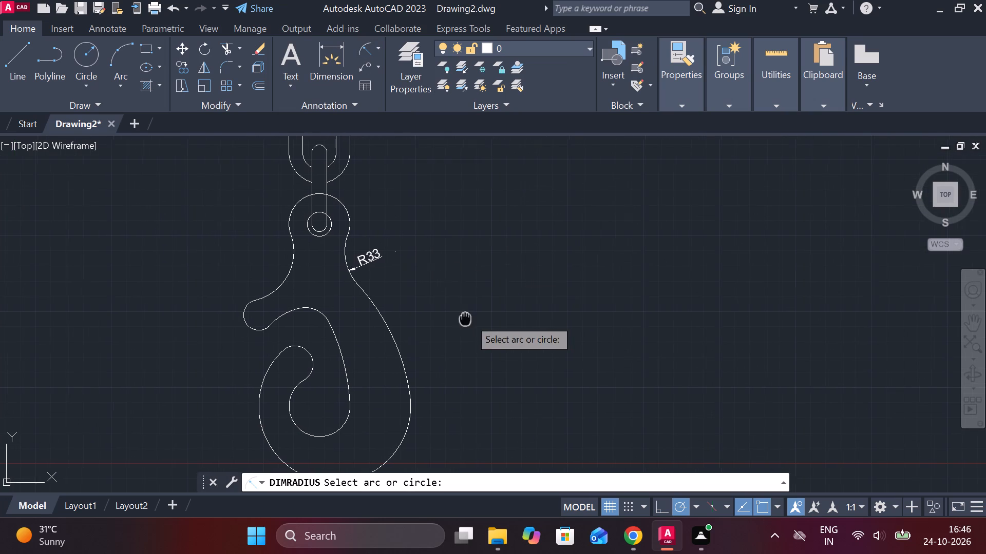
pyautogui.moveTo(459, 319); pyautogui.dragTo(446, 294, button='middle')
pyautogui.click(372, 323)
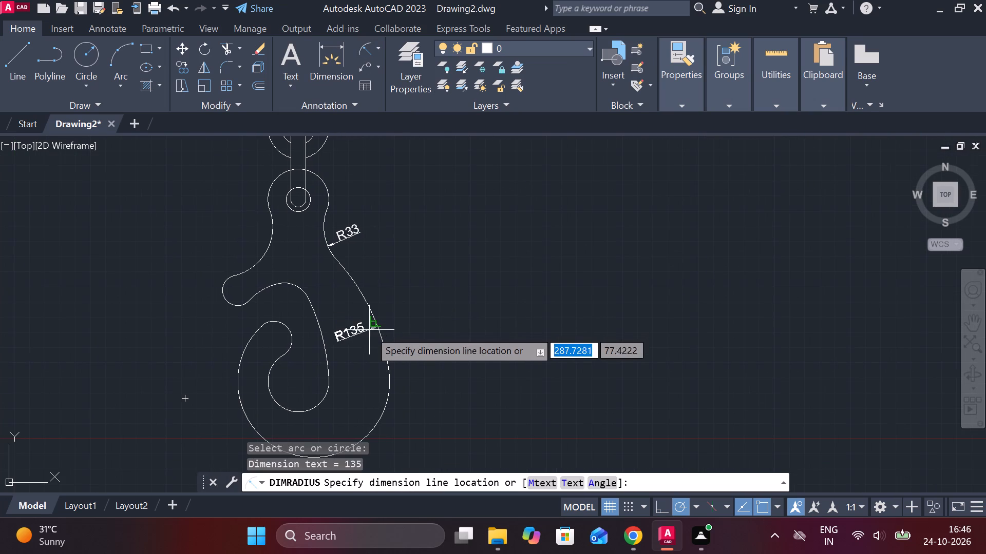
pyautogui.click(369, 330)
pyautogui.press('space')
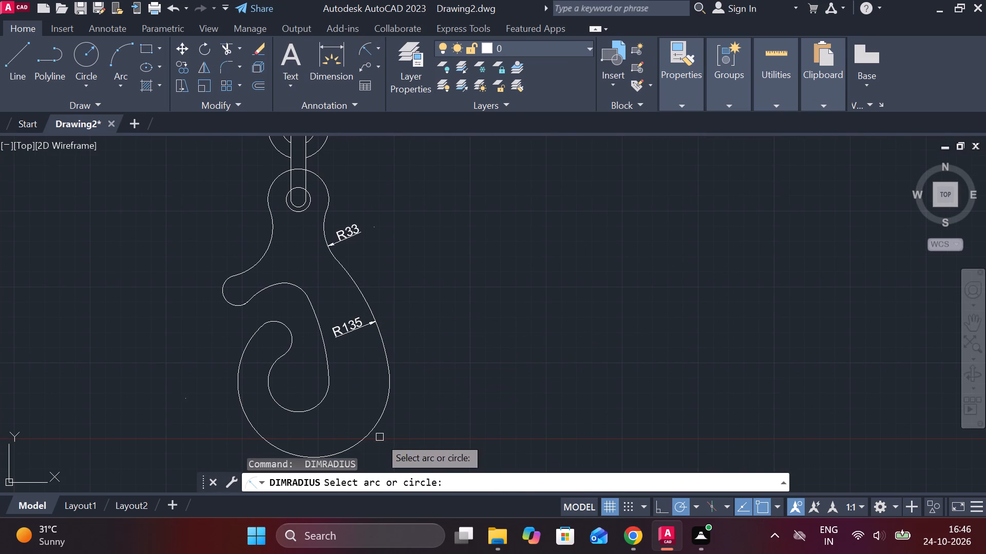
pyautogui.click(375, 431)
pyautogui.click(375, 431)
pyautogui.moveTo(406, 400); pyautogui.dragTo(468, 366, button='middle')
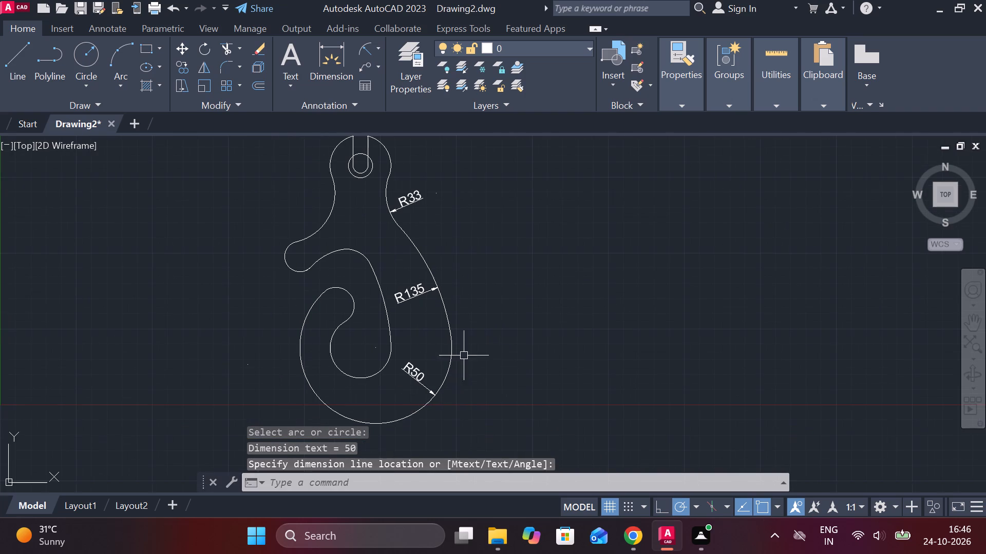
# Add radius dimensions to the inner bottom arc of the hook's throat and the rounded tip of the projecting nose.
pyautogui.press('space')
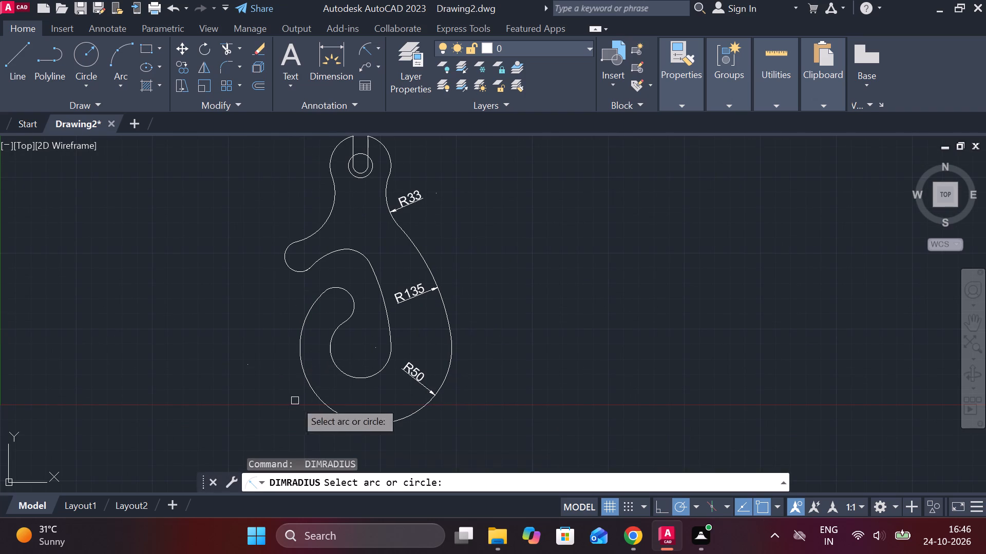
pyautogui.click(341, 365)
pyautogui.click(342, 359)
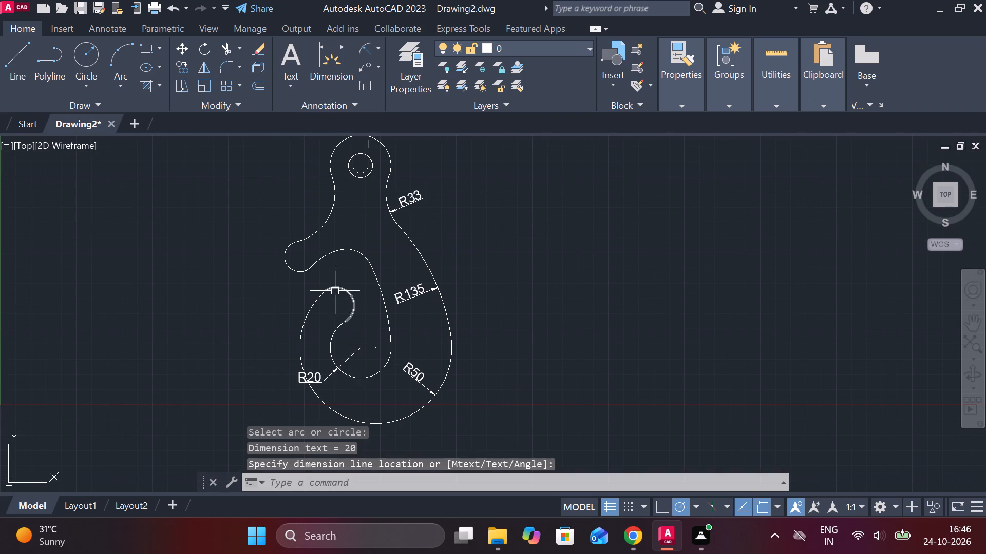
pyautogui.moveTo(328, 361); pyautogui.dragTo(353, 283, button='middle')
pyautogui.moveTo(345, 282); pyautogui.dragTo(386, 392, button='middle')
pyautogui.press('space')
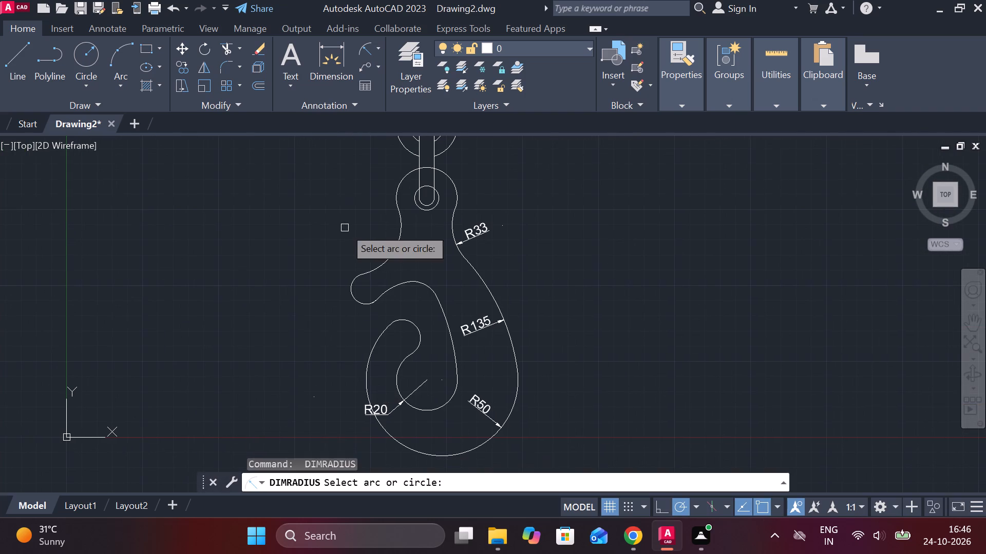
pyautogui.click(349, 276)
pyautogui.click(354, 282)
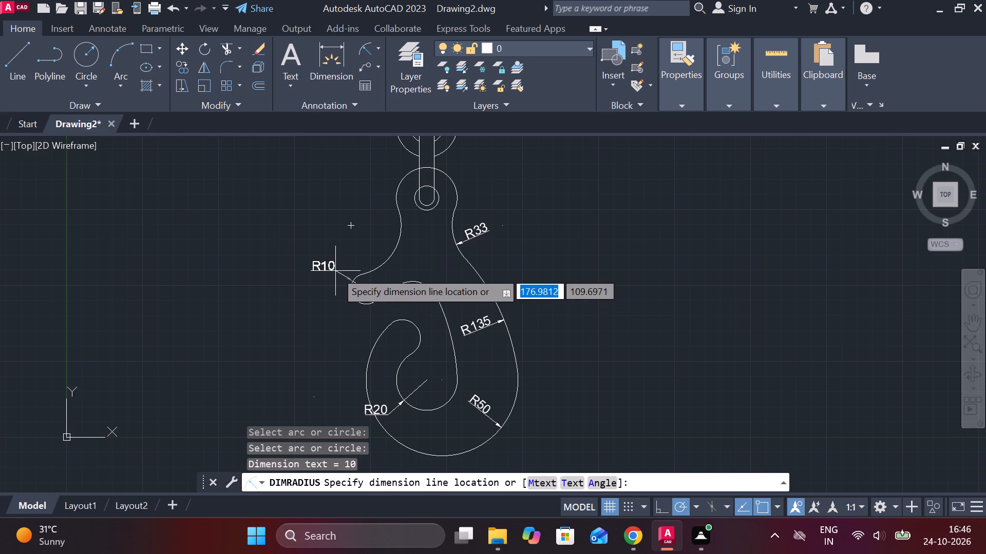
pyautogui.click(335, 271)
pyautogui.press('Escape')
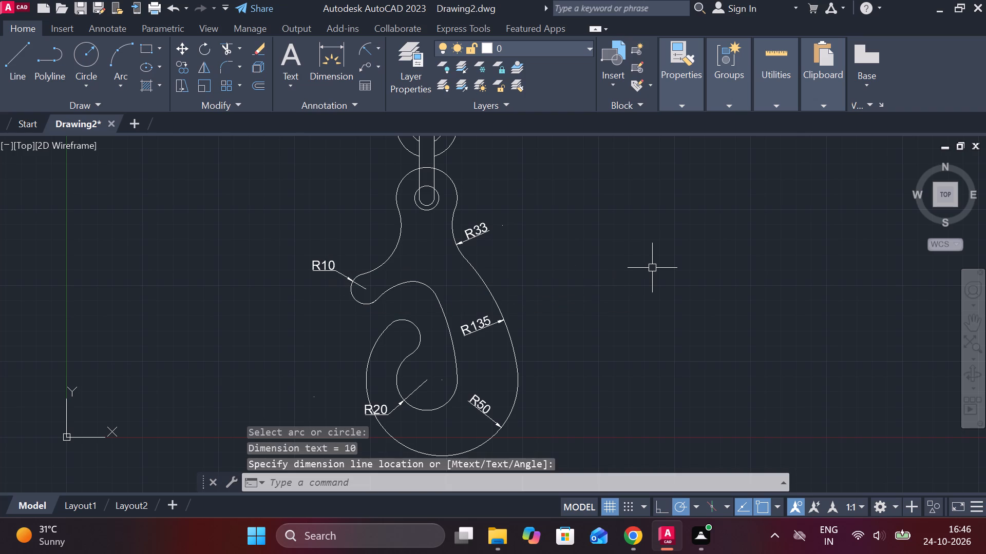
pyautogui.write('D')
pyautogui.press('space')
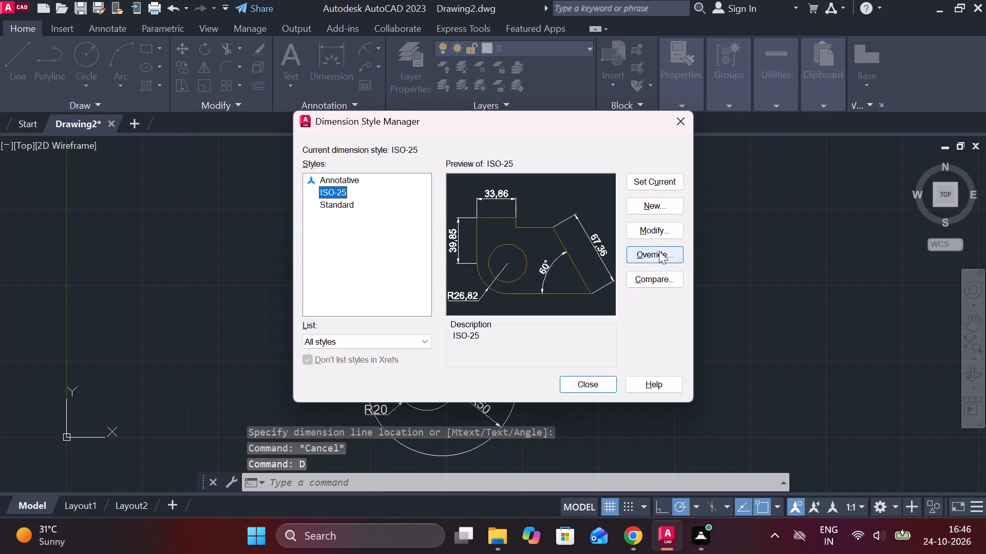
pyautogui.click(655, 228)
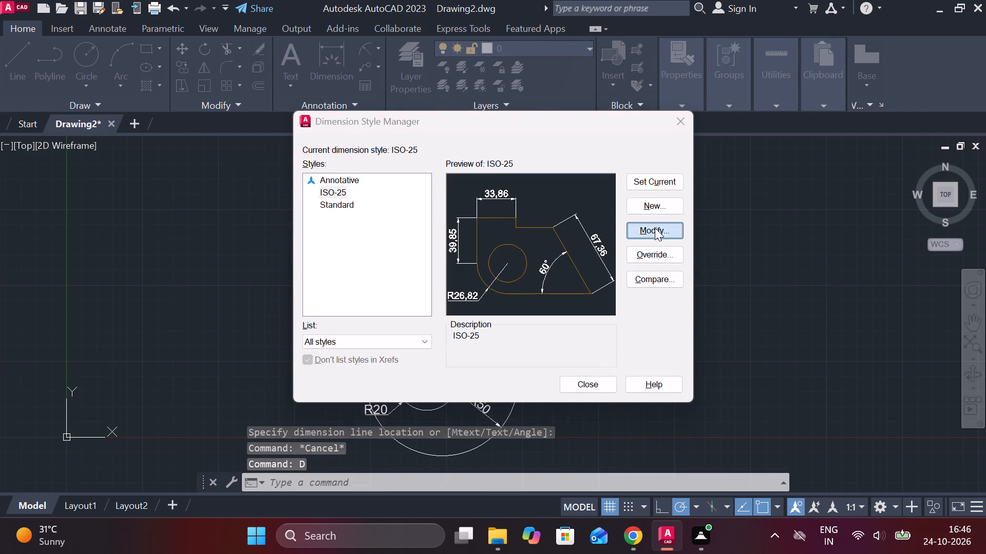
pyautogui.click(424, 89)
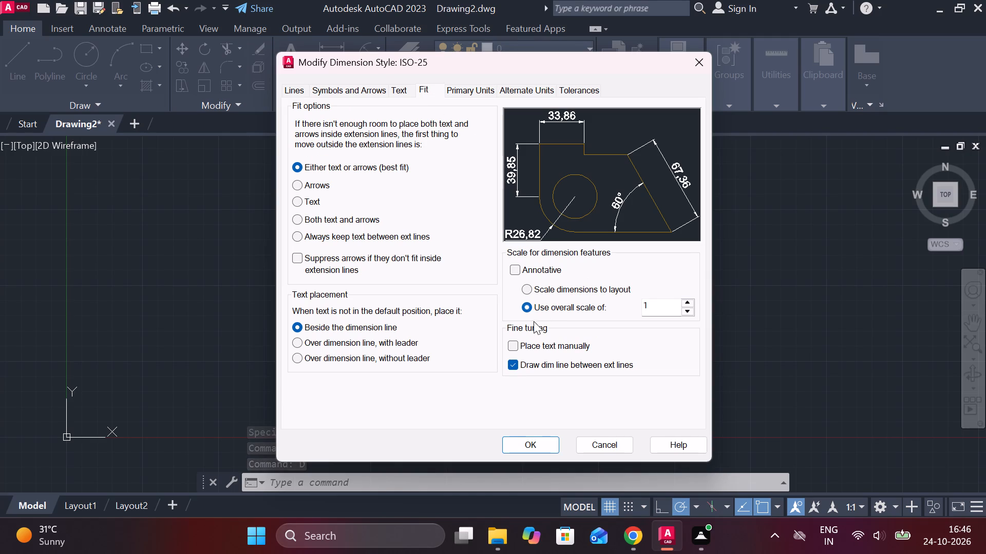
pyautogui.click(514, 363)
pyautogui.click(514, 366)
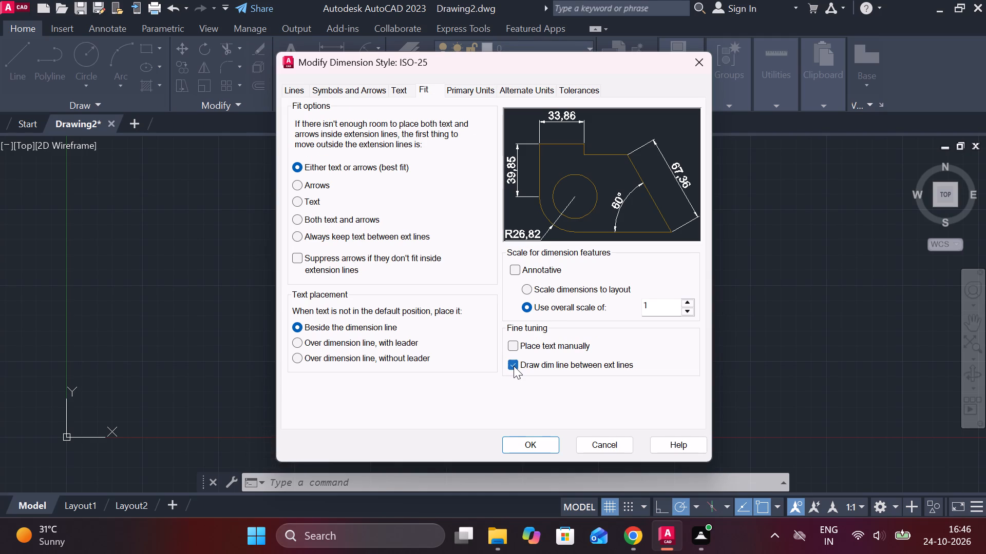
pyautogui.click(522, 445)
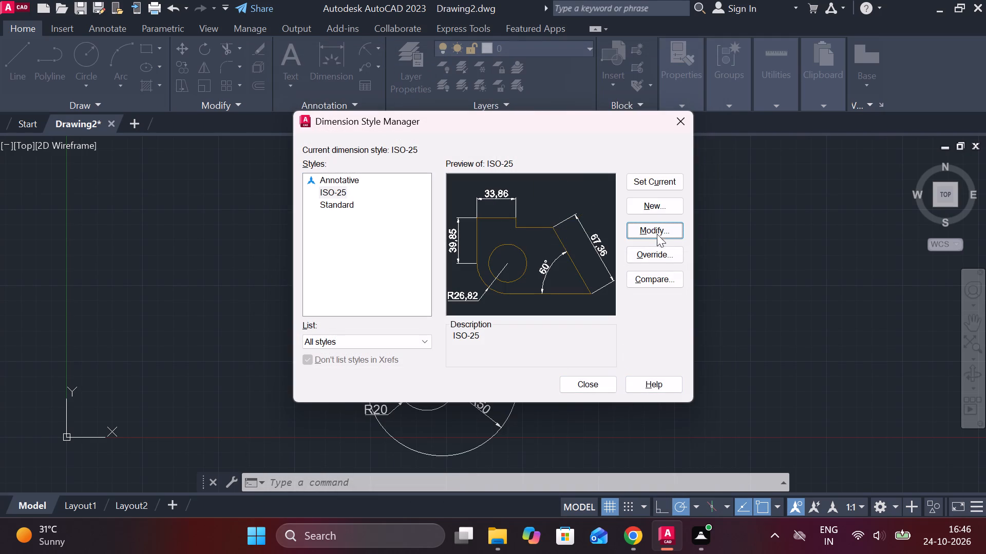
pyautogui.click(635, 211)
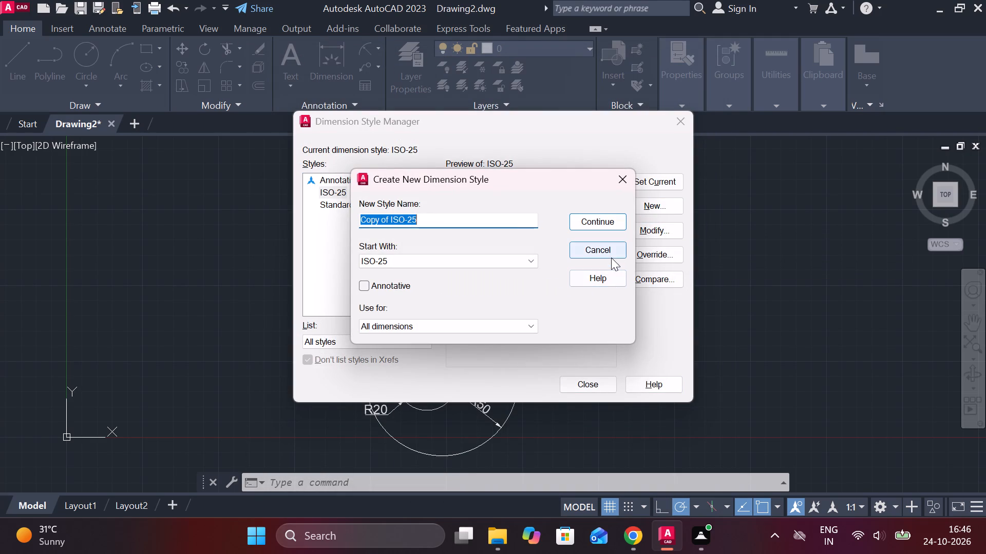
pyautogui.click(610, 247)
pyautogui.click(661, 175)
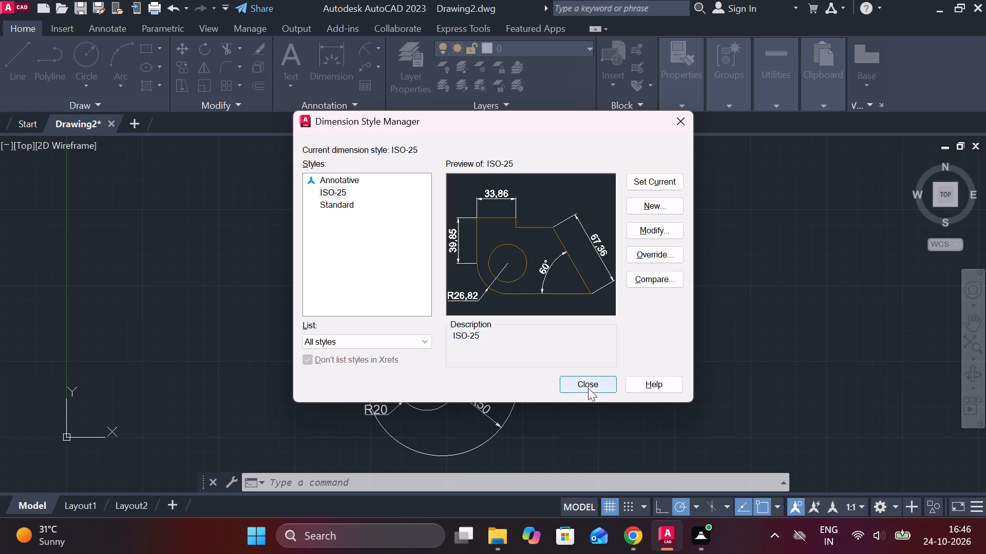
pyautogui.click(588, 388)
# Add a radius dimension to the arc at the top of the hook's throat, placing its text outside the outline's right side.
pyautogui.click(372, 49)
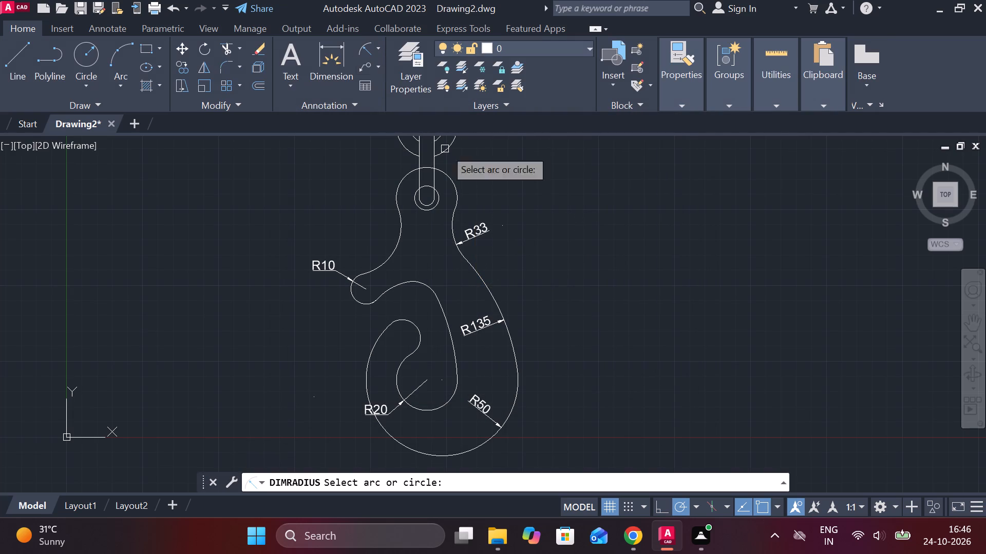
pyautogui.click(424, 277)
pyautogui.click(424, 283)
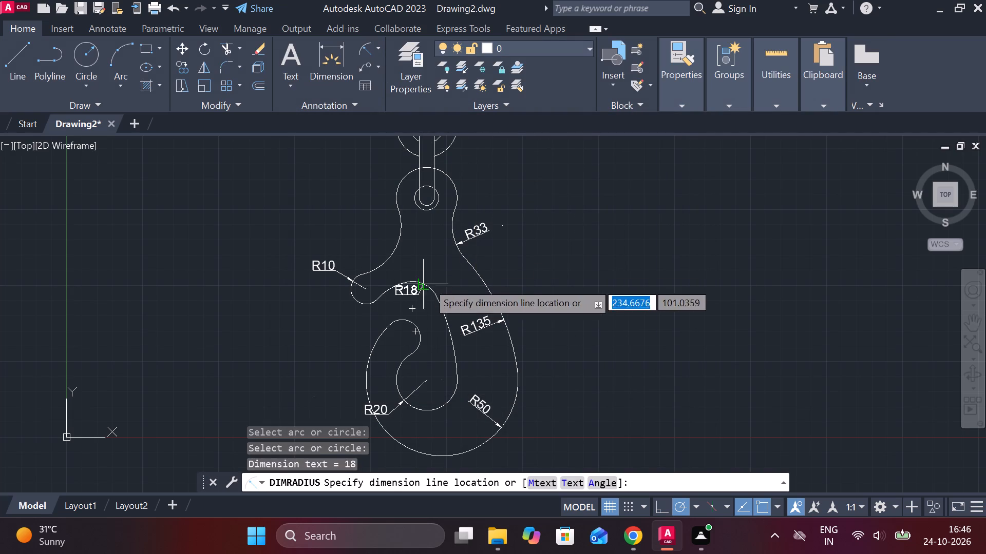
pyautogui.click(504, 267)
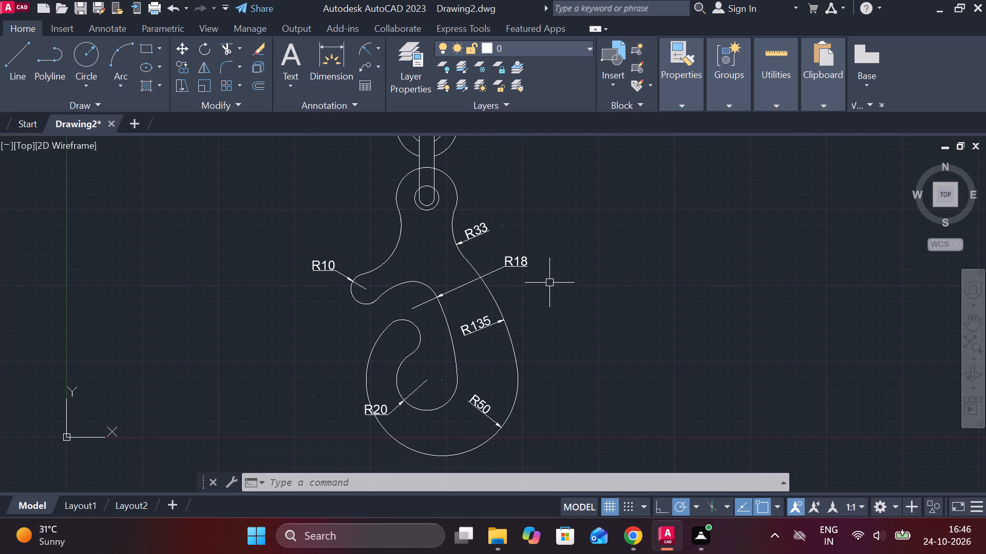
# Add a horizontal linear dimension between the centres of the inner throat arc and the outer bottom arc, placed just above the centres.
pyautogui.scroll(-1, 549, 283)
pyautogui.scroll(1, 556, 283)
pyautogui.moveTo(562, 307); pyautogui.dragTo(554, 267, button='middle')
pyautogui.scroll(2, 442, 335)
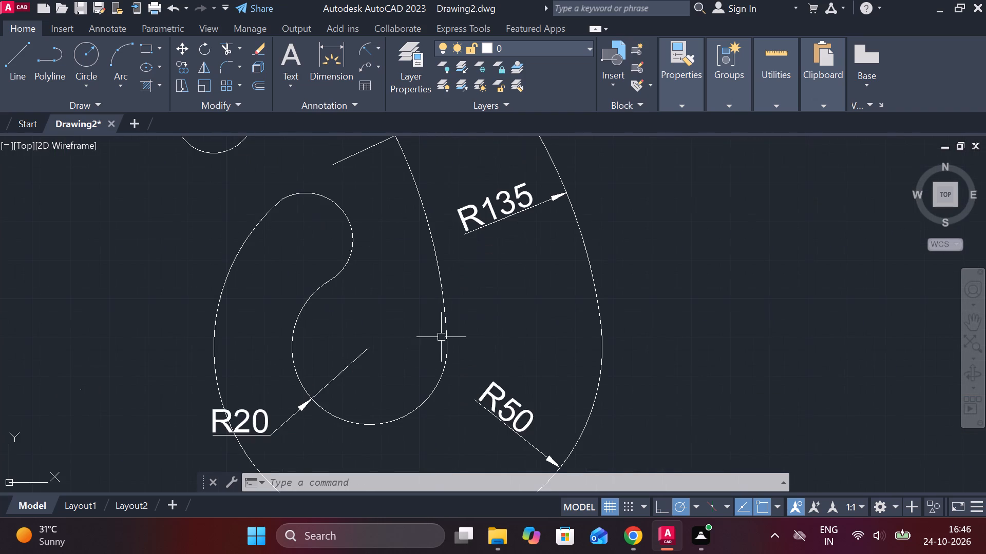
pyautogui.click(375, 51)
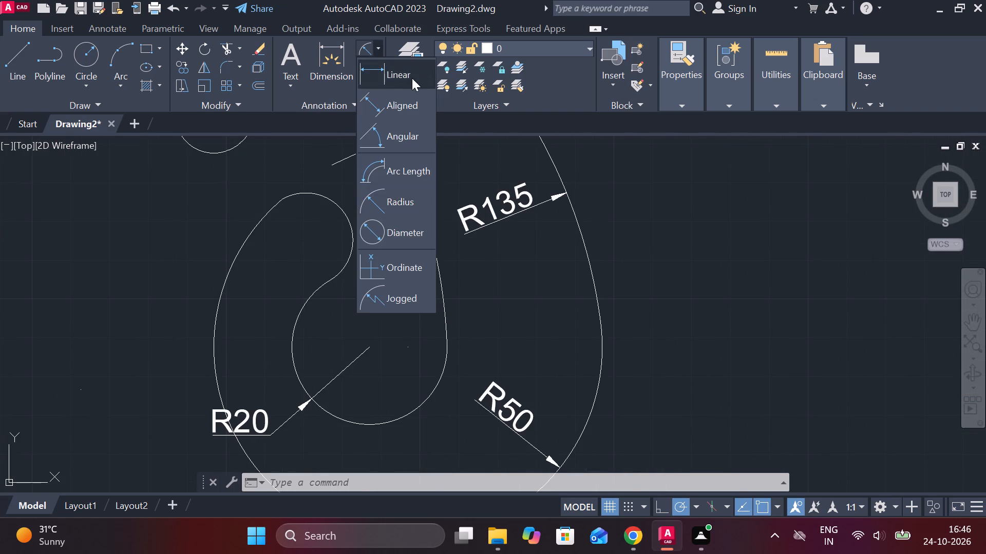
pyautogui.click(412, 78)
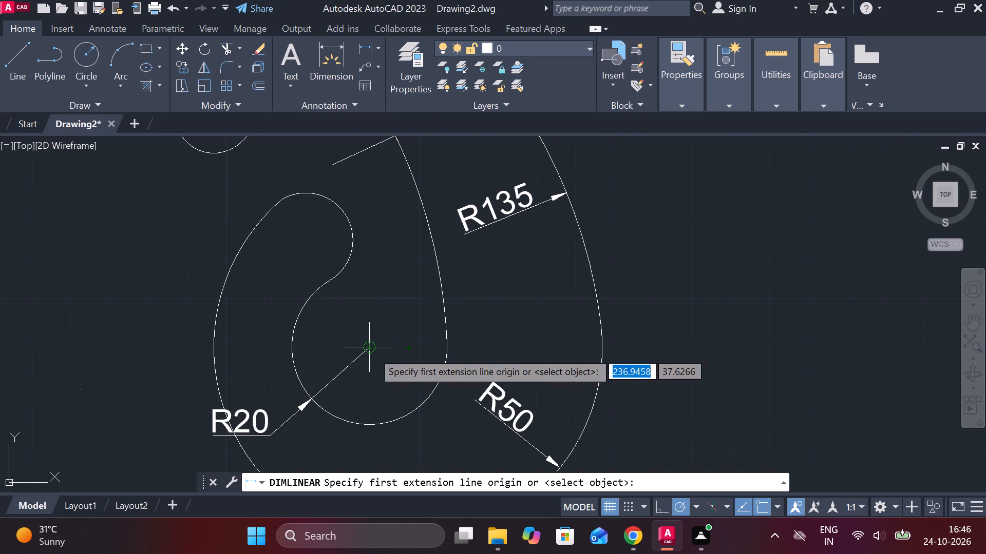
pyautogui.click(372, 351)
pyautogui.click(406, 350)
pyautogui.click(405, 317)
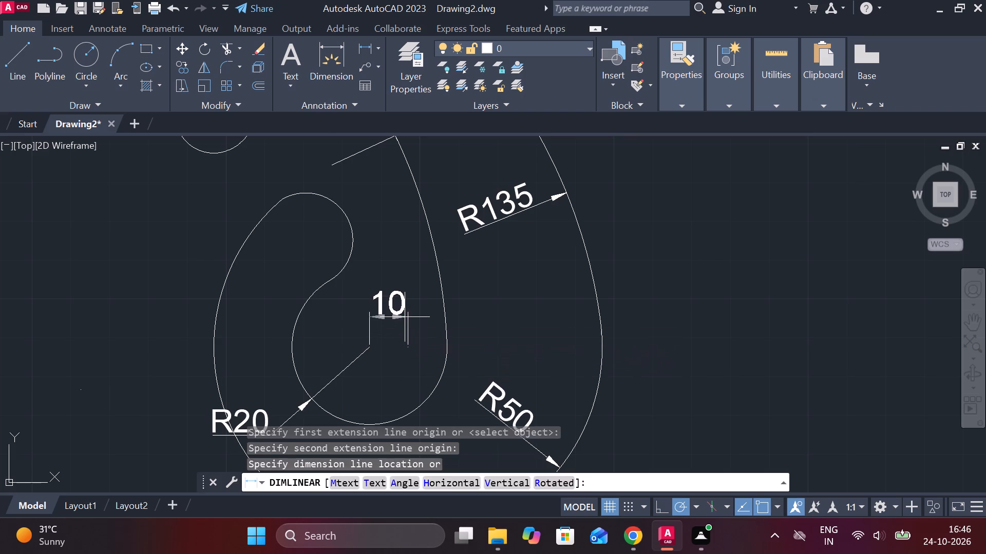
# Dimension the width of the left fork arm with a horizontal linear dimension placed across the arm.
pyautogui.scroll(-1, 409, 320)
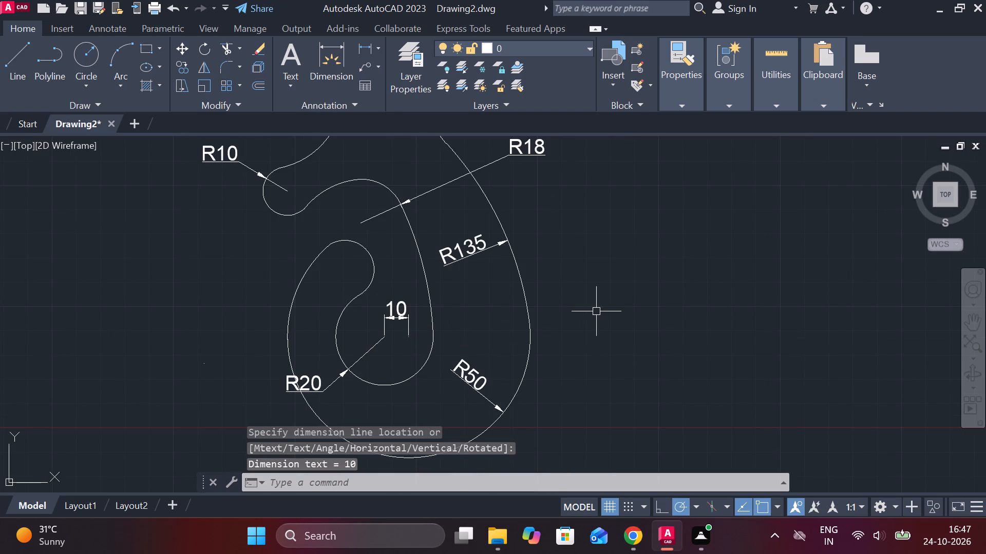
pyautogui.moveTo(576, 341); pyautogui.dragTo(604, 369, button='middle')
pyautogui.moveTo(601, 272); pyautogui.dragTo(571, 377, button='middle')
pyautogui.scroll(-1, 577, 340)
pyautogui.moveTo(589, 231); pyautogui.dragTo(535, 316, button='middle')
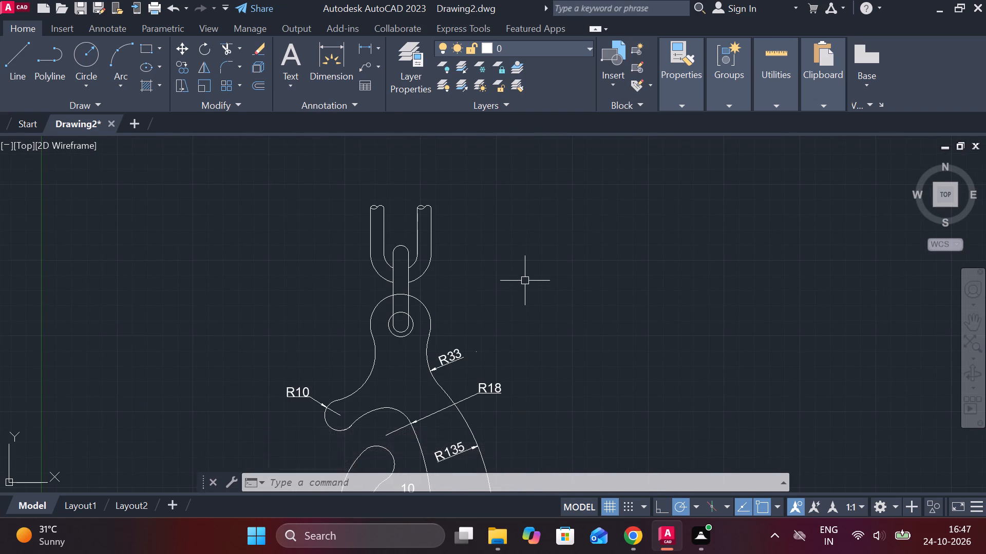
pyautogui.press('space')
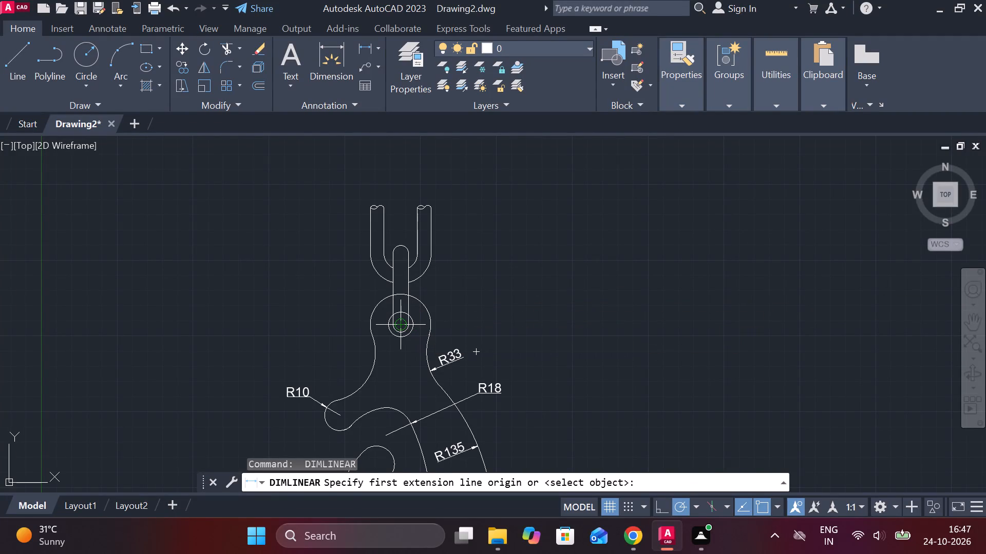
pyautogui.scroll(-2, 473, 328)
pyautogui.scroll(1, 564, 329)
pyautogui.moveTo(523, 337); pyautogui.dragTo(544, 337, button='middle')
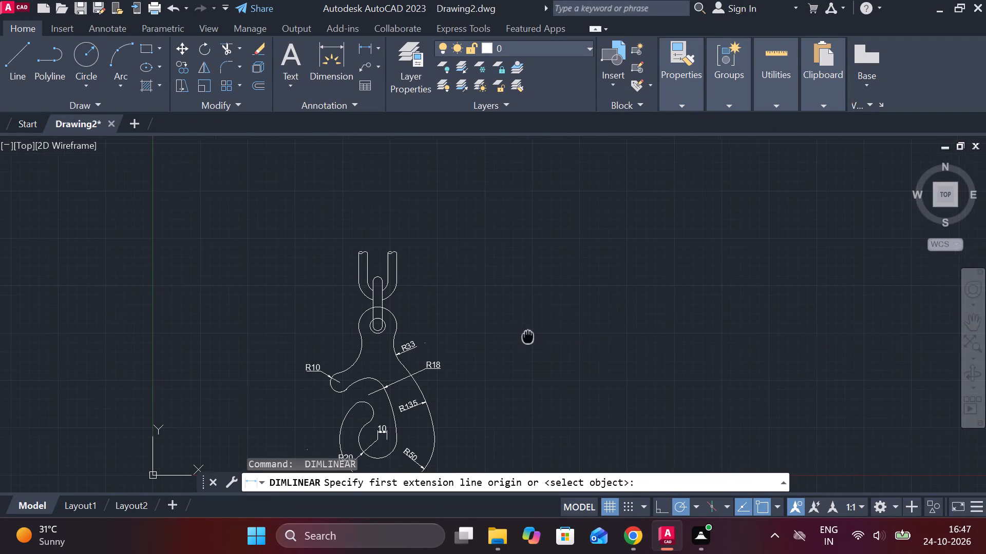
pyautogui.moveTo(544, 337); pyautogui.dragTo(578, 323, button='middle')
pyautogui.scroll(3, 448, 266)
pyautogui.click(290, 203)
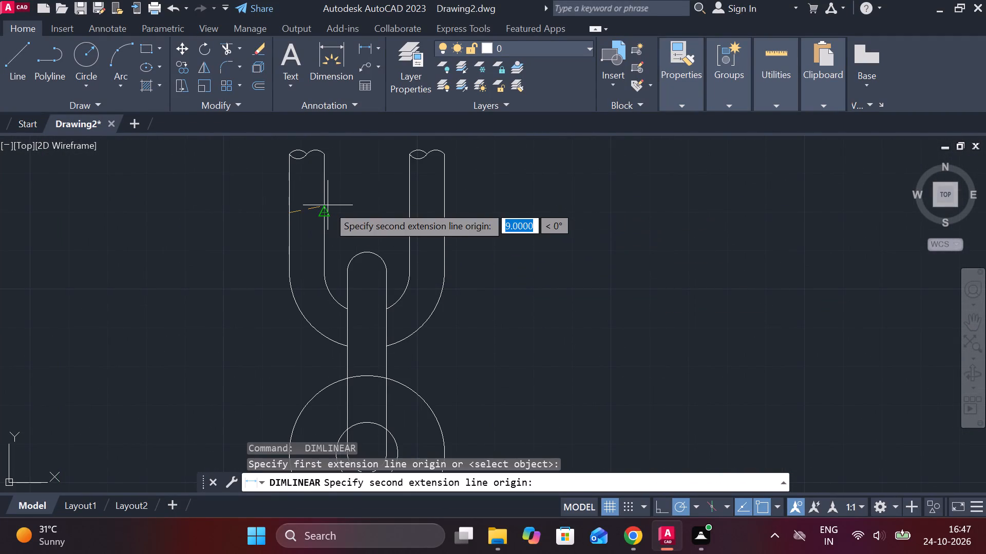
pyautogui.click(328, 205)
pyautogui.click(325, 214)
# Dimension the width of the right fork arm with a horizontal linear dimension level with the left arm's dimension.
pyautogui.press('space')
pyautogui.click(408, 204)
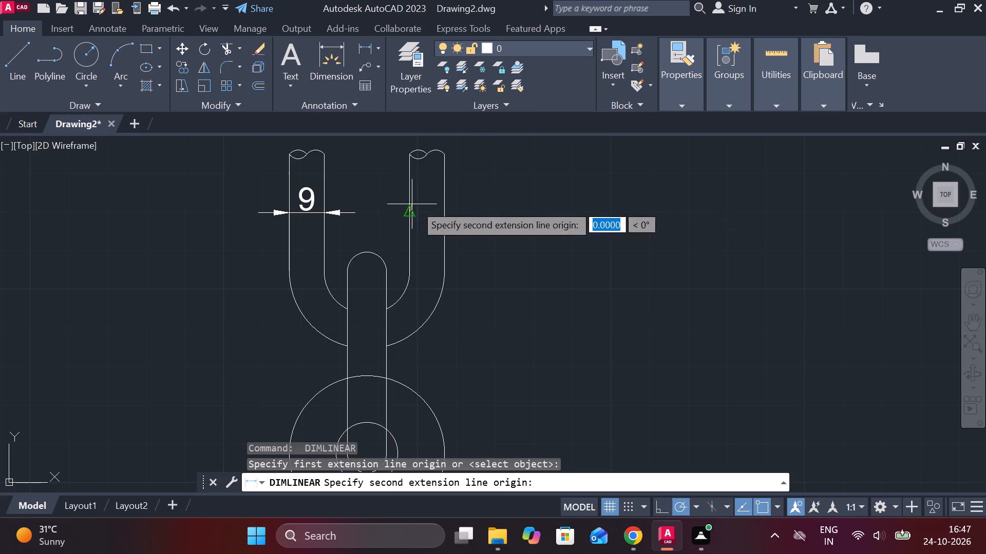
pyautogui.click(443, 205)
pyautogui.click(514, 214)
# Add a diameter dimension to the circular hole in the hook's eye, placing its text outside the eye at the upper right.
pyautogui.scroll(-1, 518, 258)
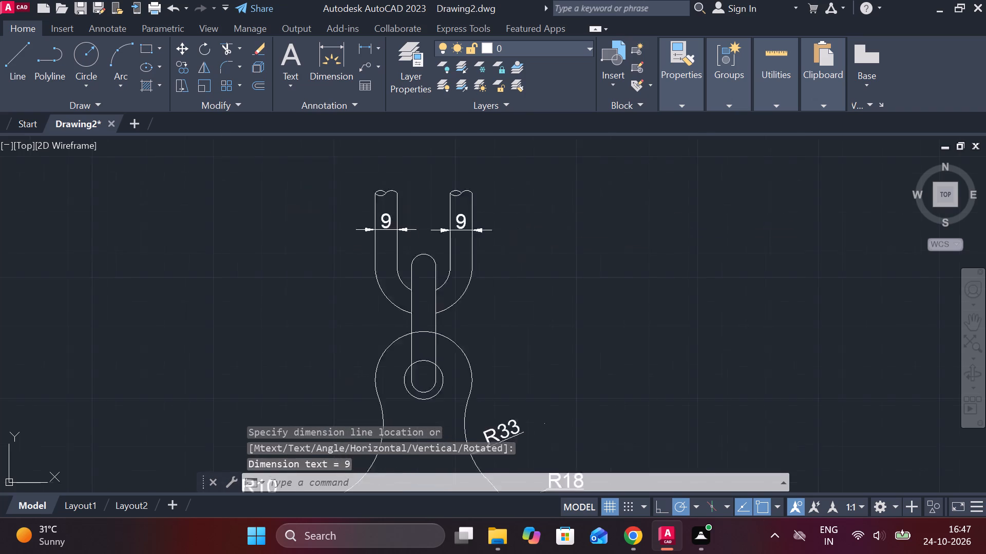
pyautogui.scroll(-1, 518, 258)
pyautogui.moveTo(499, 319); pyautogui.dragTo(507, 282, button='middle')
pyautogui.scroll(1, 507, 281)
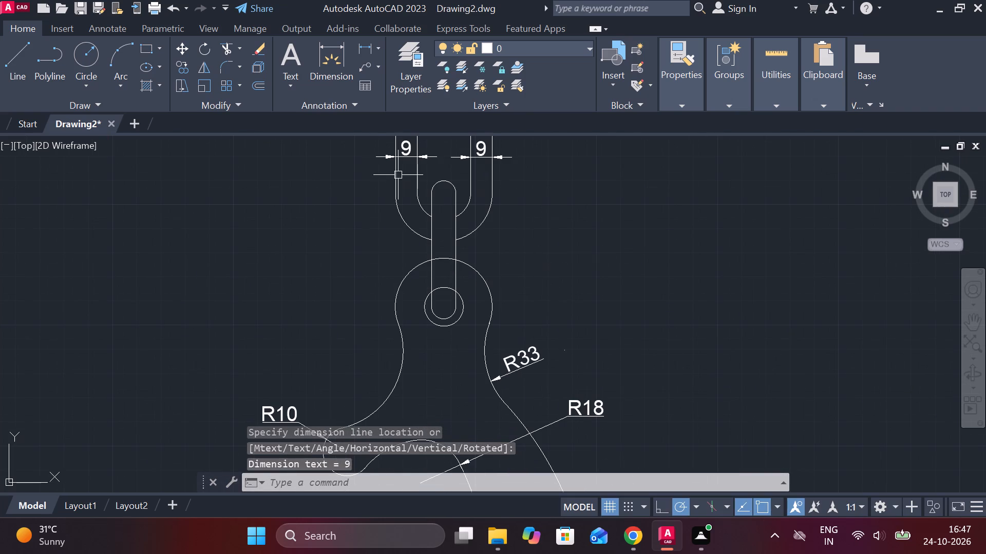
pyautogui.click(376, 47)
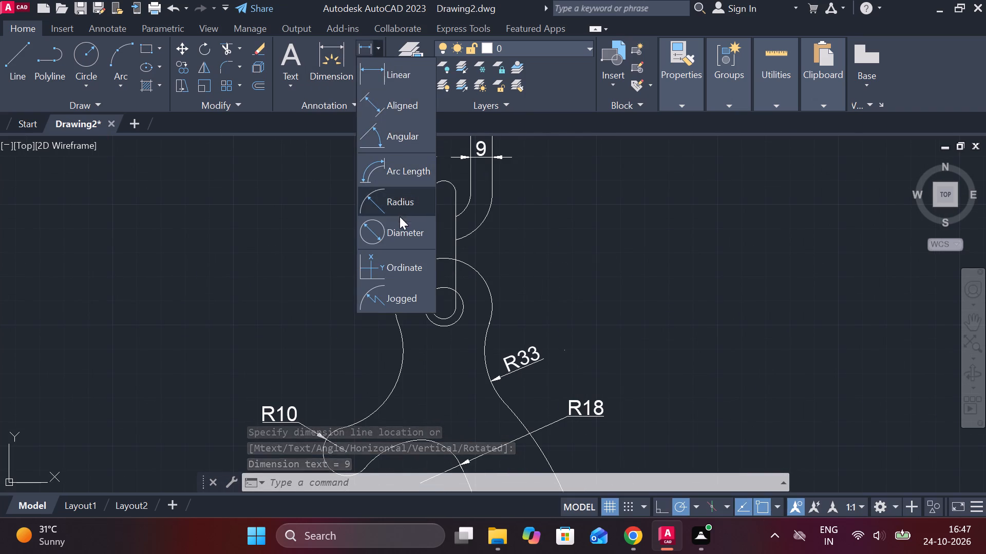
pyautogui.click(403, 227)
pyautogui.scroll(2, 433, 248)
pyautogui.click(502, 370)
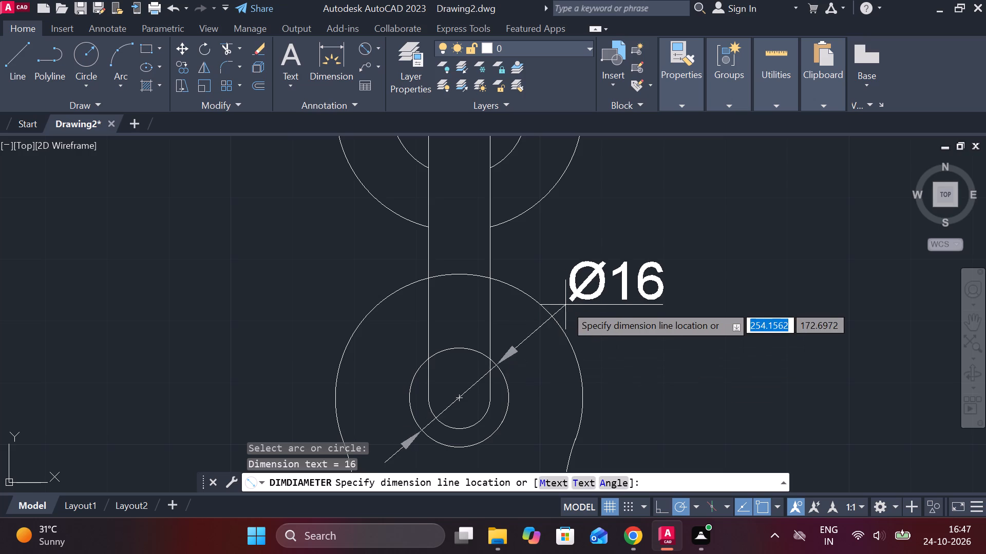
pyautogui.click(588, 294)
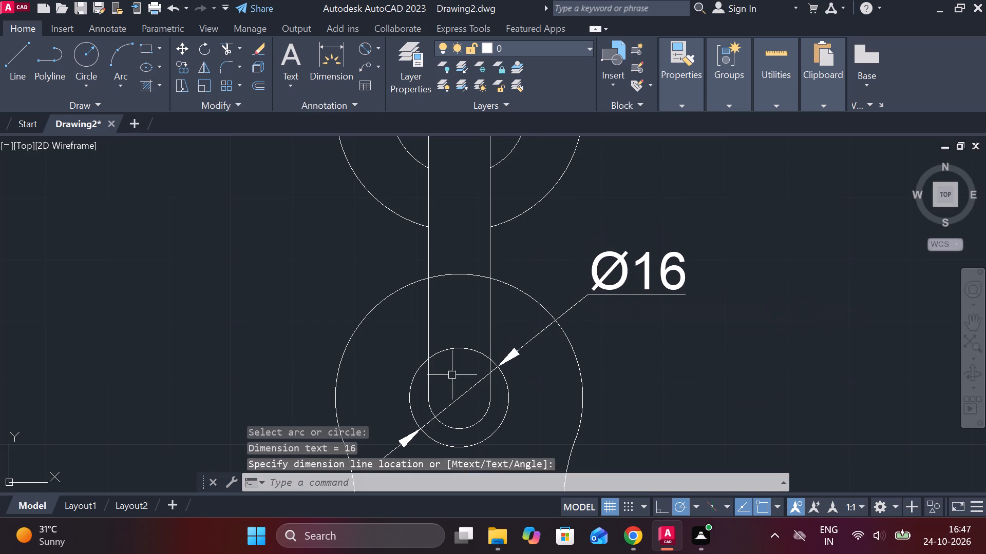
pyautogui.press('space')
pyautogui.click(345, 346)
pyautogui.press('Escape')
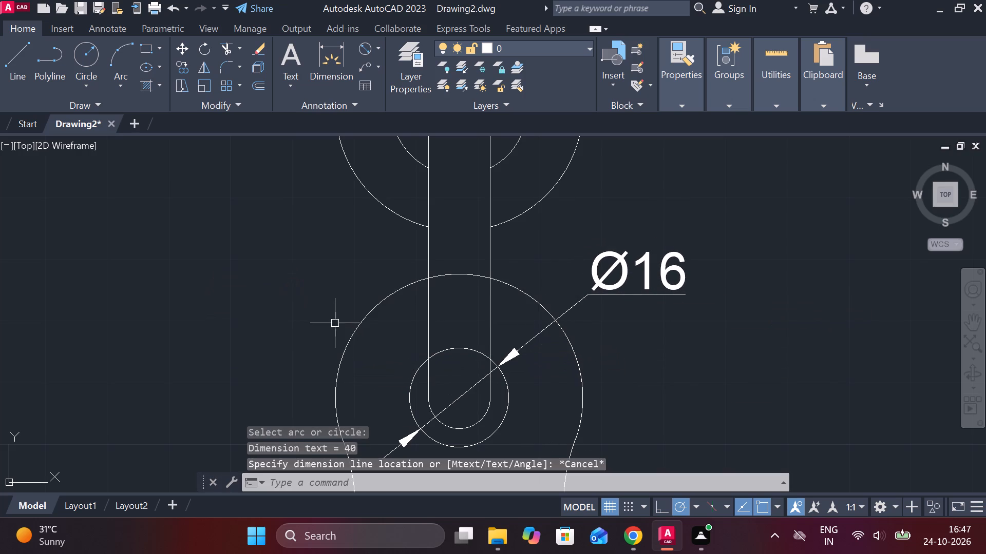
# Add a radius dimension to the outer arc of the hook's eye, placing its text outside at the upper left.
pyautogui.click(375, 52)
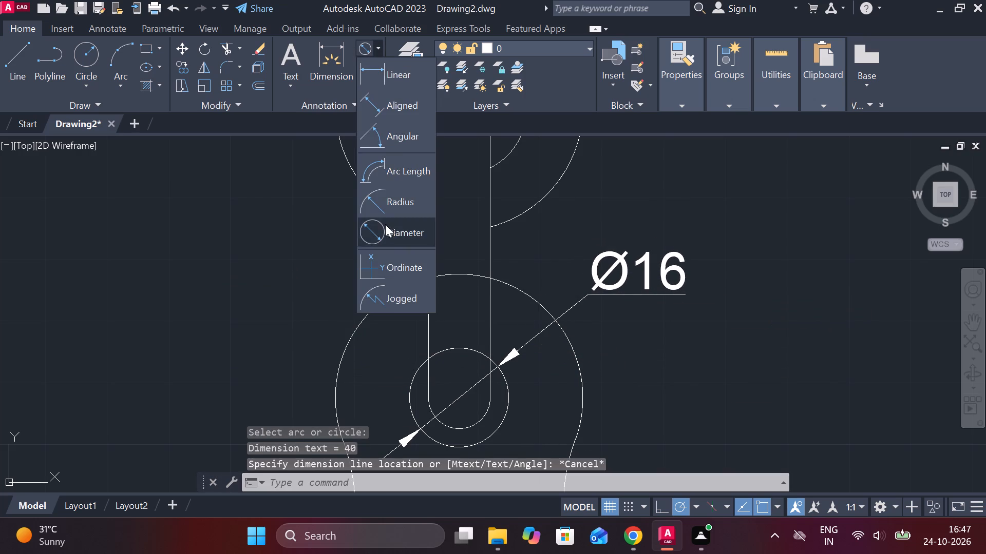
pyautogui.click(381, 209)
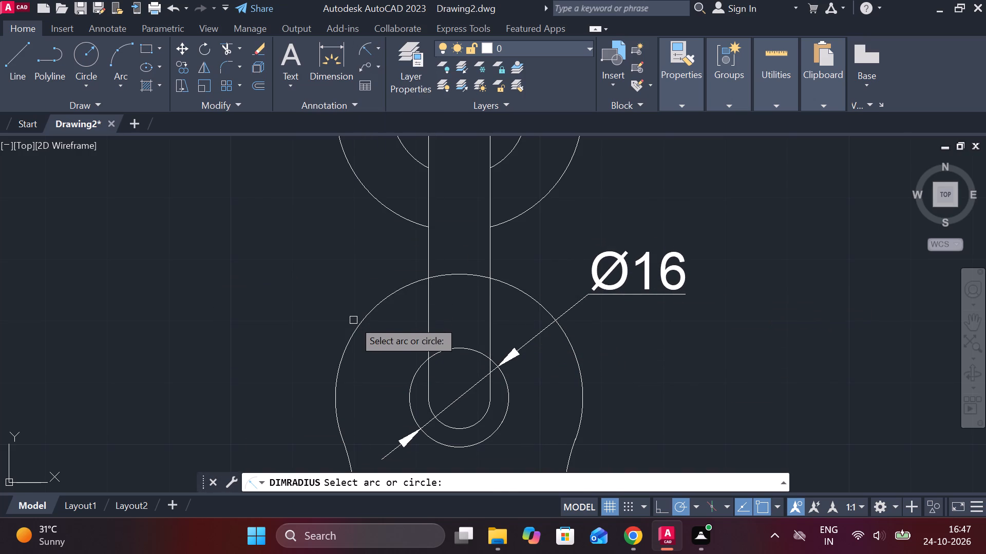
pyautogui.click(358, 327)
pyautogui.click(330, 300)
# Add a horizontal linear dimension from the centre of the R10 tip arc to the midpoint of the throat's top arc, placed above both.
pyautogui.scroll(-3, 405, 310)
pyautogui.moveTo(523, 347); pyautogui.dragTo(474, 284, button='middle')
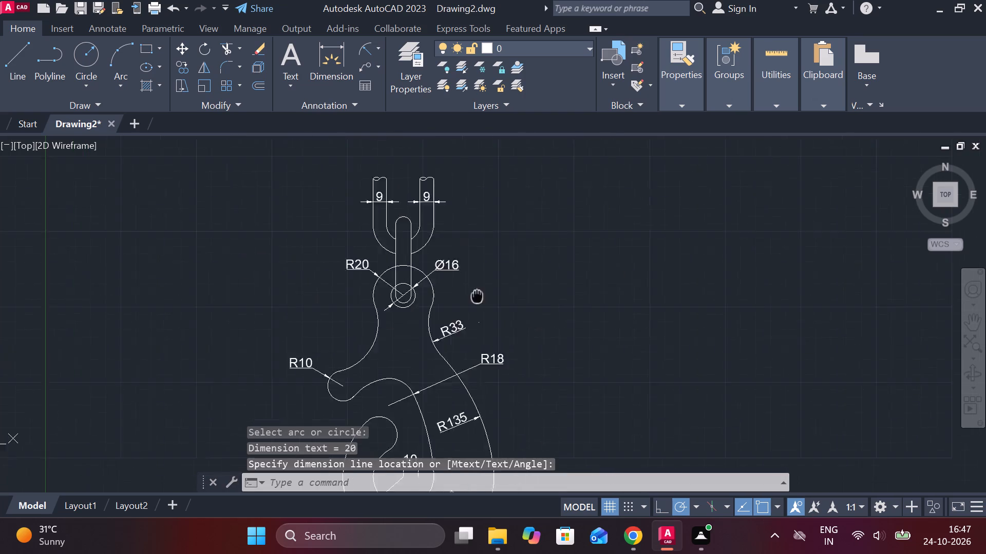
pyautogui.moveTo(474, 284); pyautogui.dragTo(474, 282, button='middle')
pyautogui.scroll(1, 403, 373)
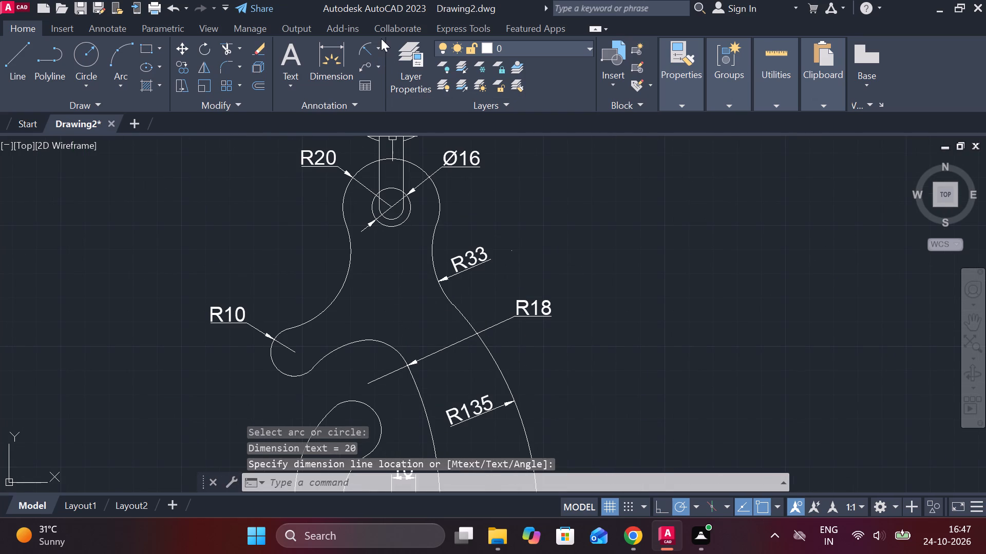
pyautogui.click(381, 42)
pyautogui.click(412, 85)
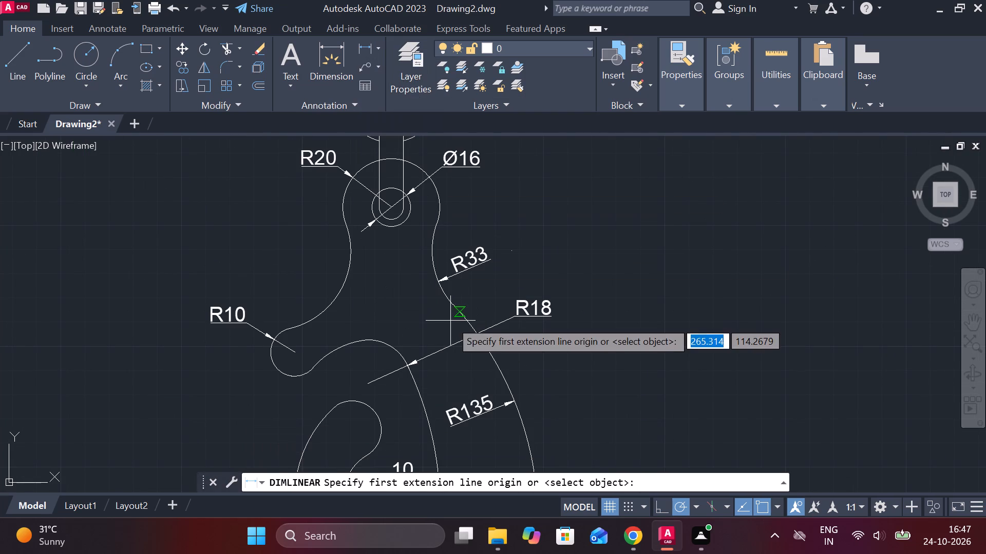
pyautogui.moveTo(446, 321); pyautogui.dragTo(437, 316, button='middle')
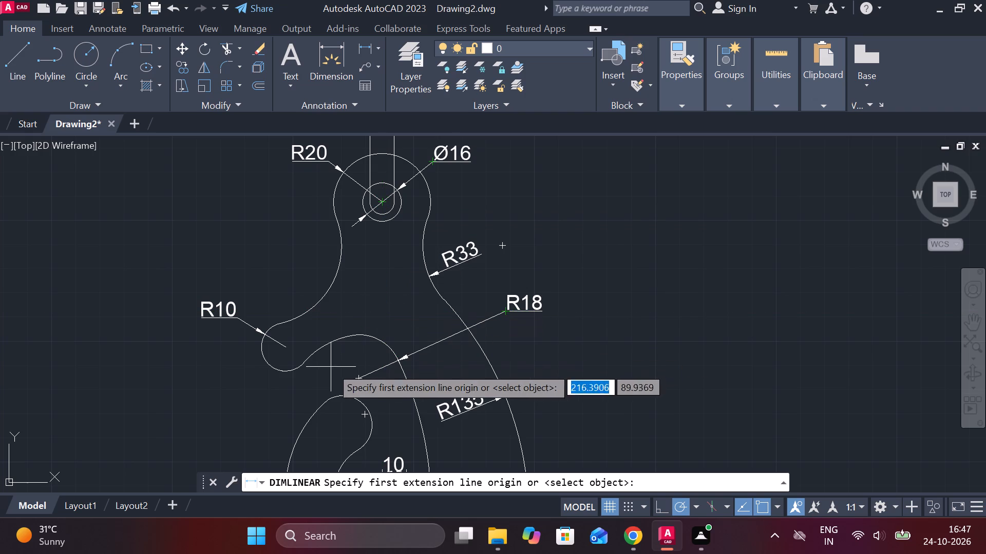
pyautogui.click(285, 348)
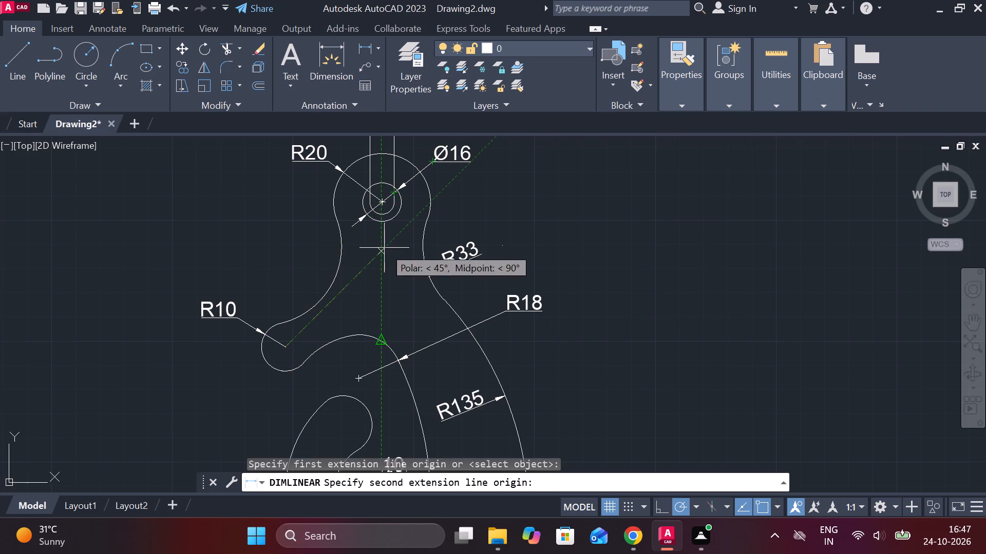
pyautogui.click(383, 342)
pyautogui.scroll(1, 372, 300)
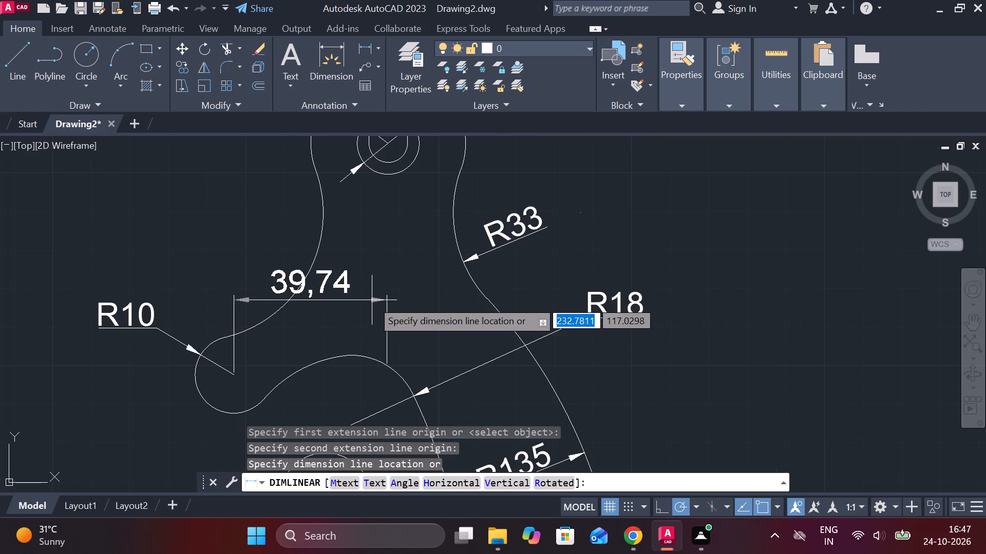
pyautogui.click(373, 280)
# Set the linear dimension precision of the ISO-25 dimension style to 0 and make the style current.
pyautogui.write('D')
pyautogui.press('space')
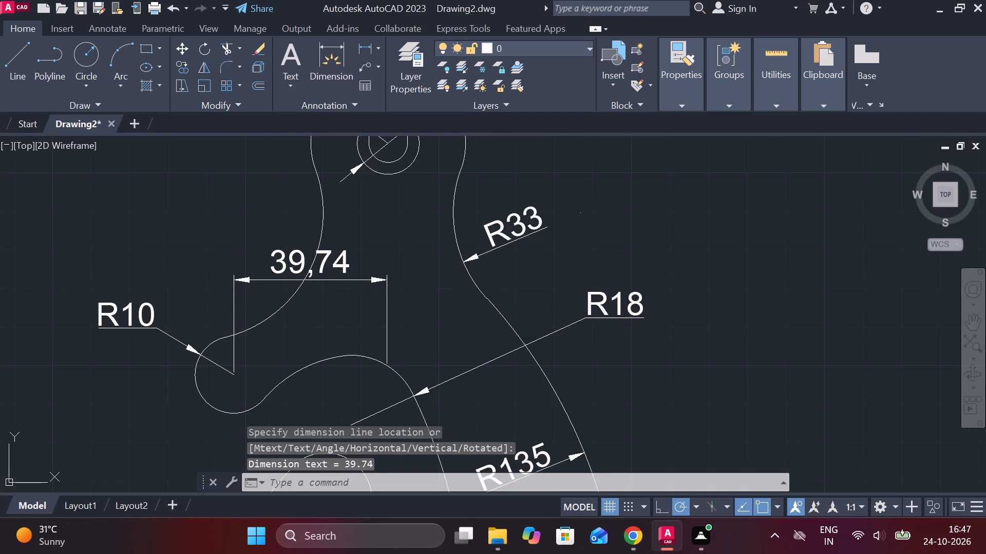
pyautogui.click(661, 226)
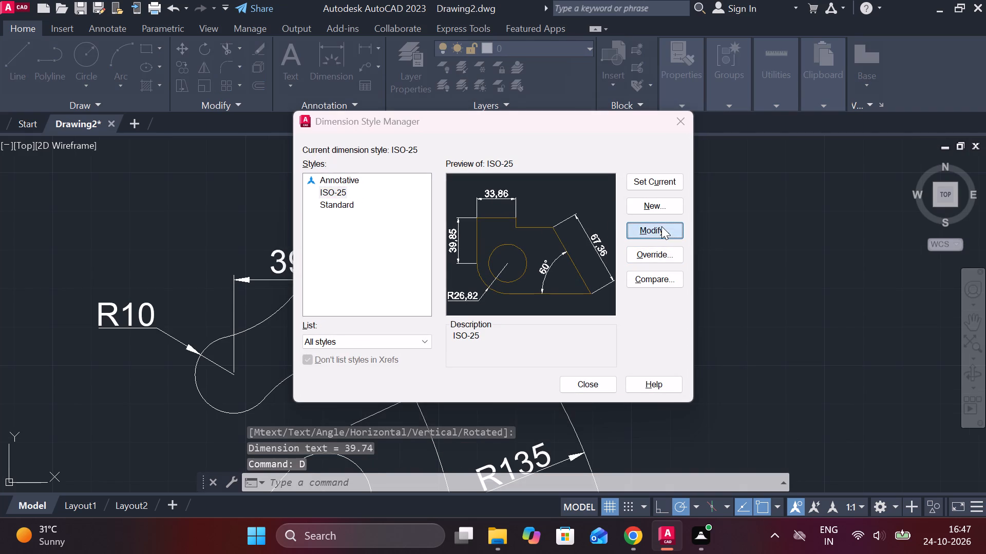
pyautogui.click(454, 95)
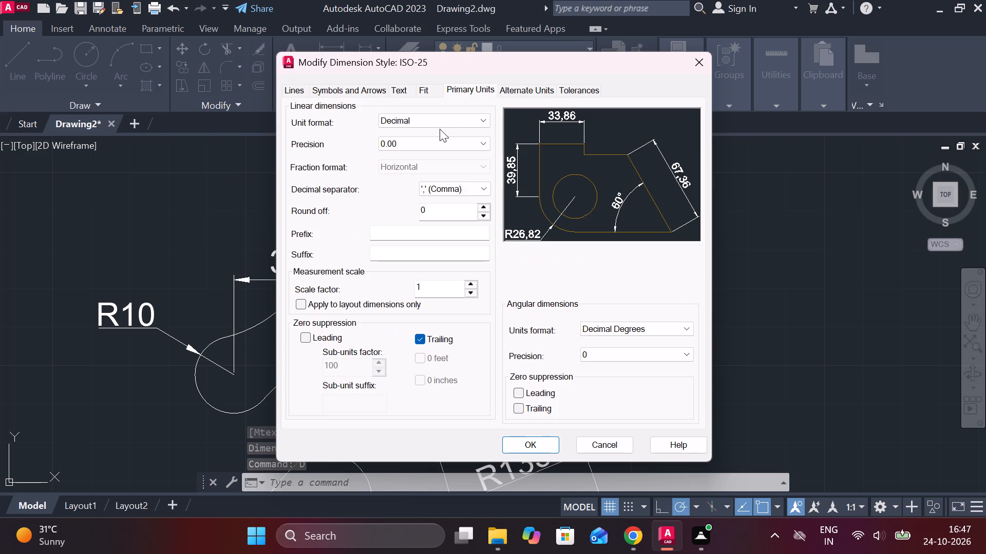
pyautogui.click(418, 147)
pyautogui.click(394, 165)
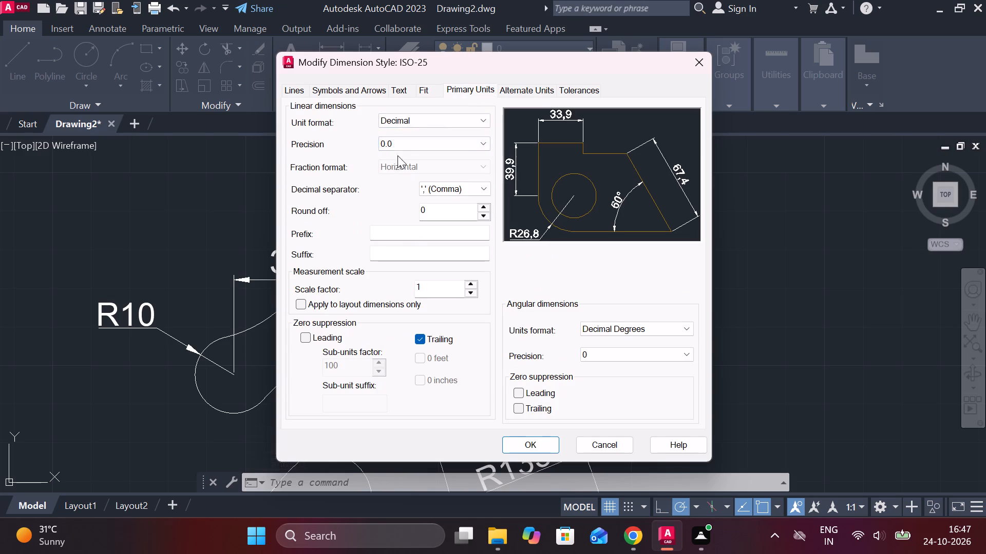
pyautogui.click(410, 144)
pyautogui.click(401, 154)
pyautogui.click(520, 444)
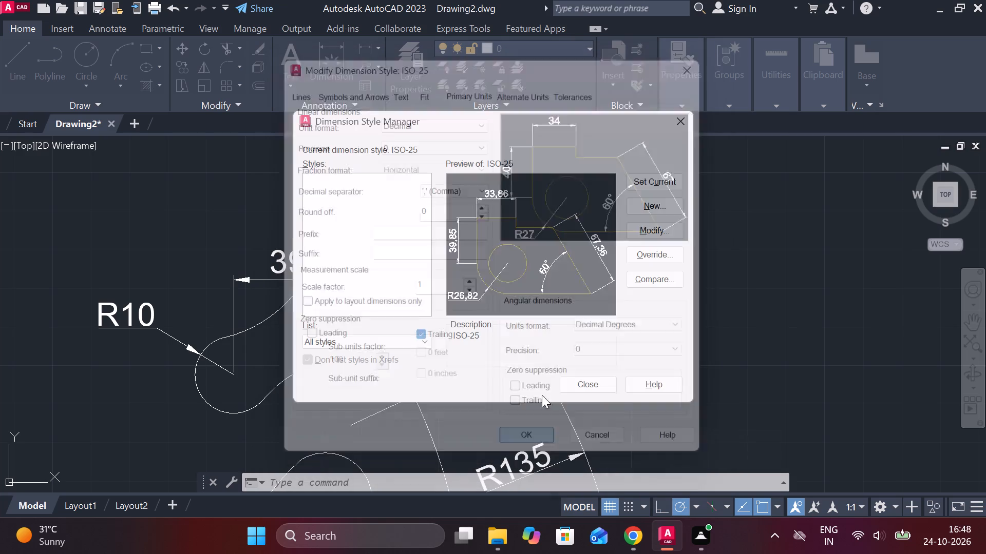
pyautogui.click(657, 175)
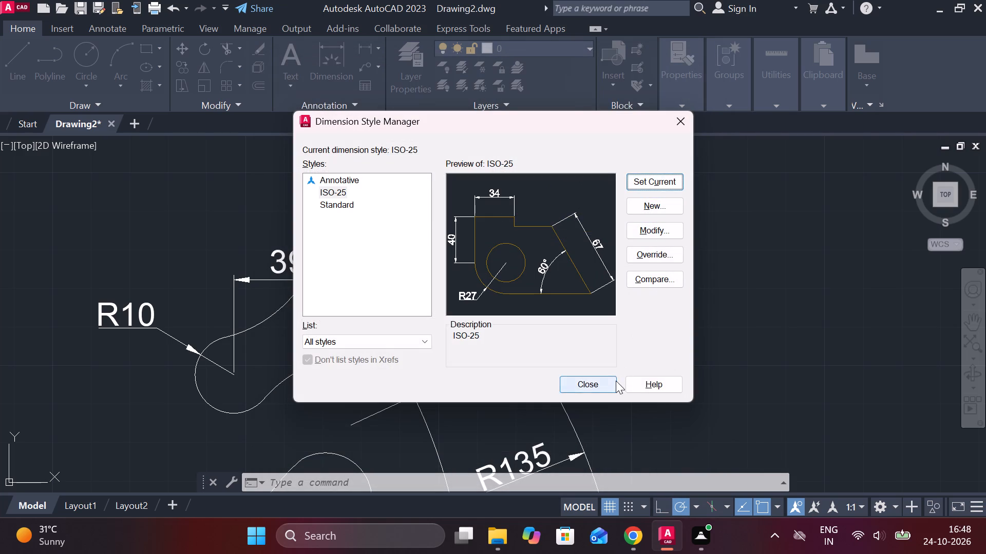
pyautogui.click(616, 381)
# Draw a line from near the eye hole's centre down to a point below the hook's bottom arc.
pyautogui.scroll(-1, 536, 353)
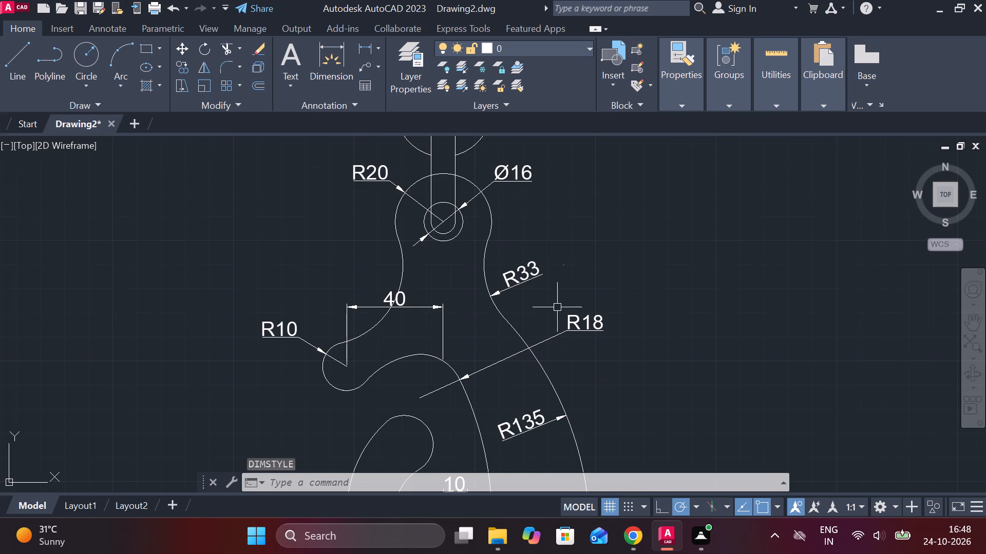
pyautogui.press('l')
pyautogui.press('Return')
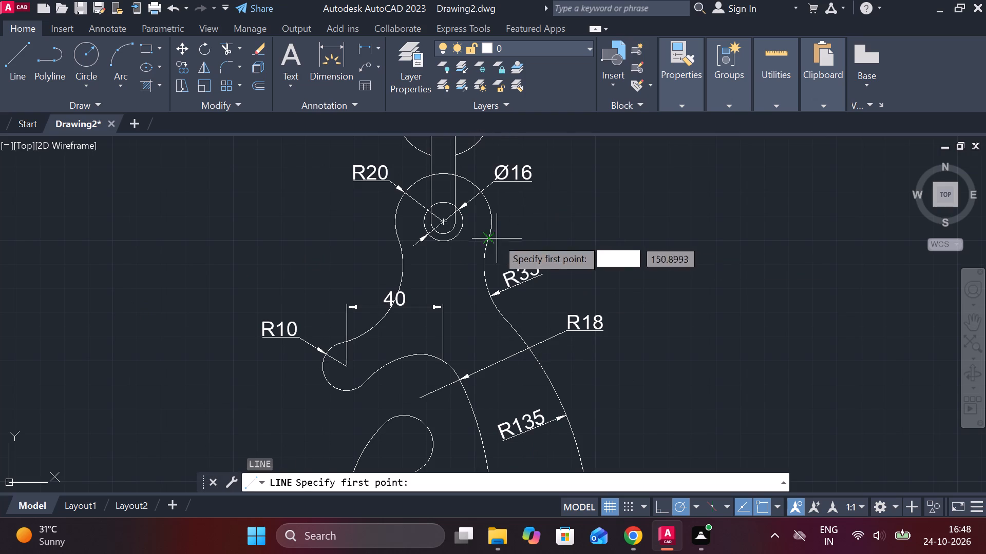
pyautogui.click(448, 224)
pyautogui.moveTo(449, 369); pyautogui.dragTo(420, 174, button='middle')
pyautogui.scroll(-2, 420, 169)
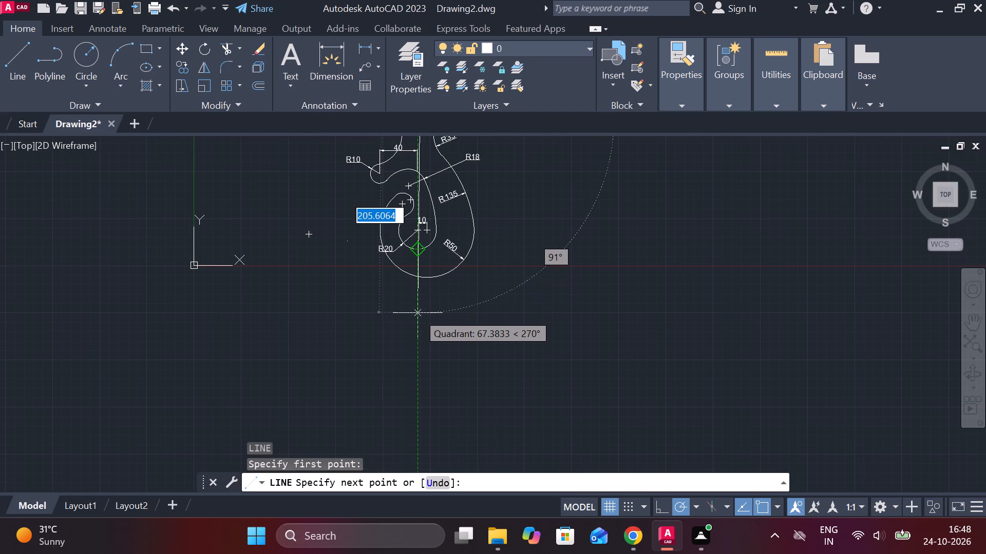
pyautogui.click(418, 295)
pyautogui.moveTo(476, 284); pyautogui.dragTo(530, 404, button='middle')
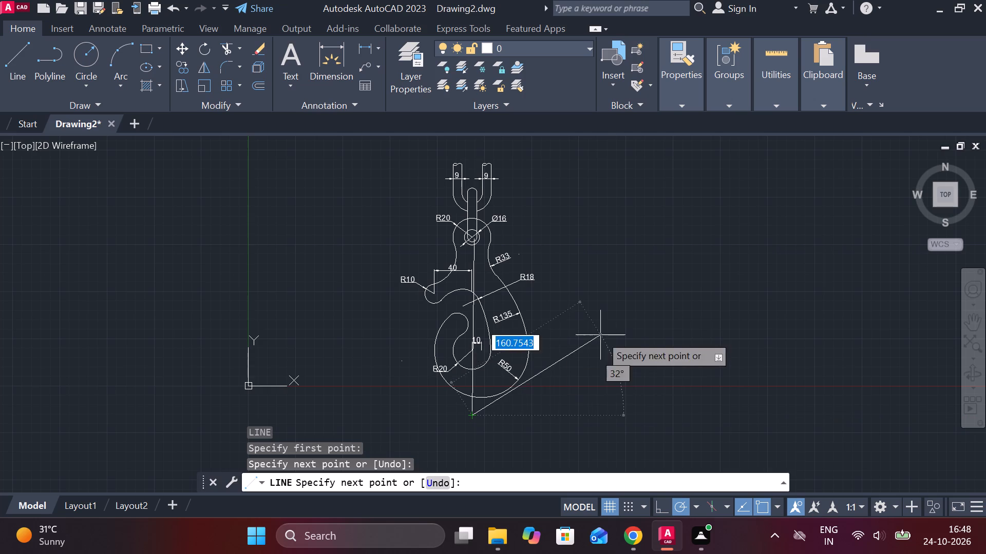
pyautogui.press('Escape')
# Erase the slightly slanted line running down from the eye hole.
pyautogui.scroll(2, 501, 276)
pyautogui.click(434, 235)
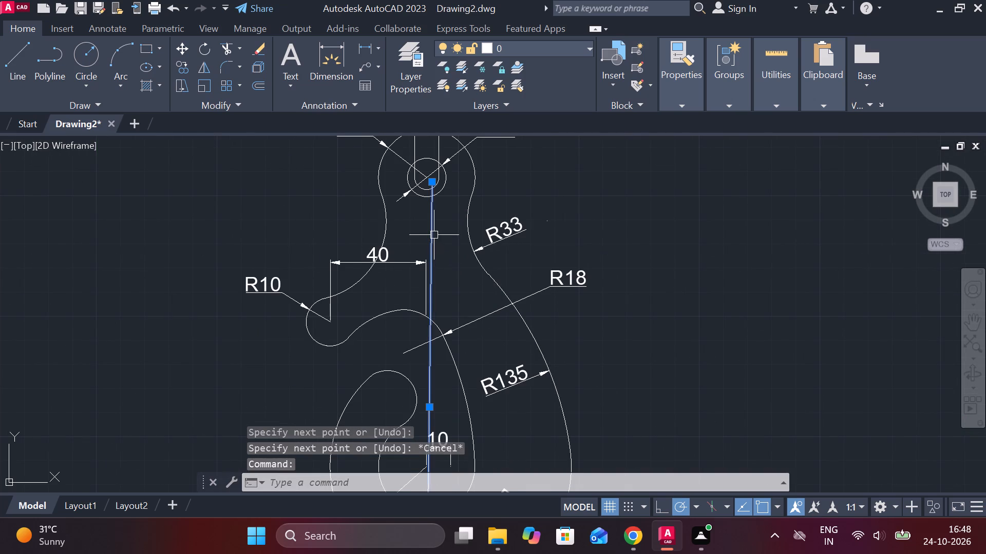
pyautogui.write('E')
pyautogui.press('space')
# Draw a vertical centre line from the eye hole's centre straight down to just below the hook's bottom arc.
pyautogui.press('l')
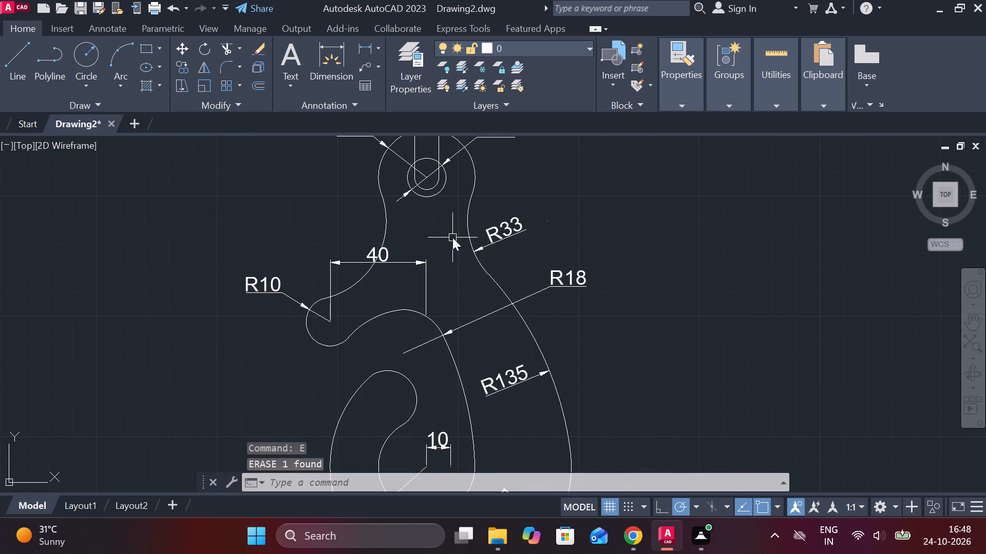
pyautogui.press('Return')
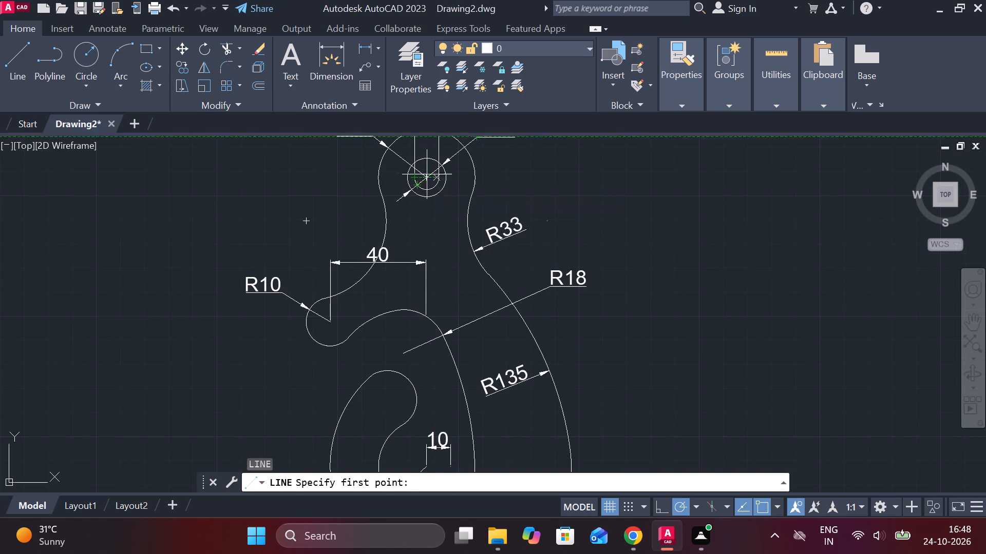
pyautogui.click(427, 174)
pyautogui.scroll(-4, 426, 234)
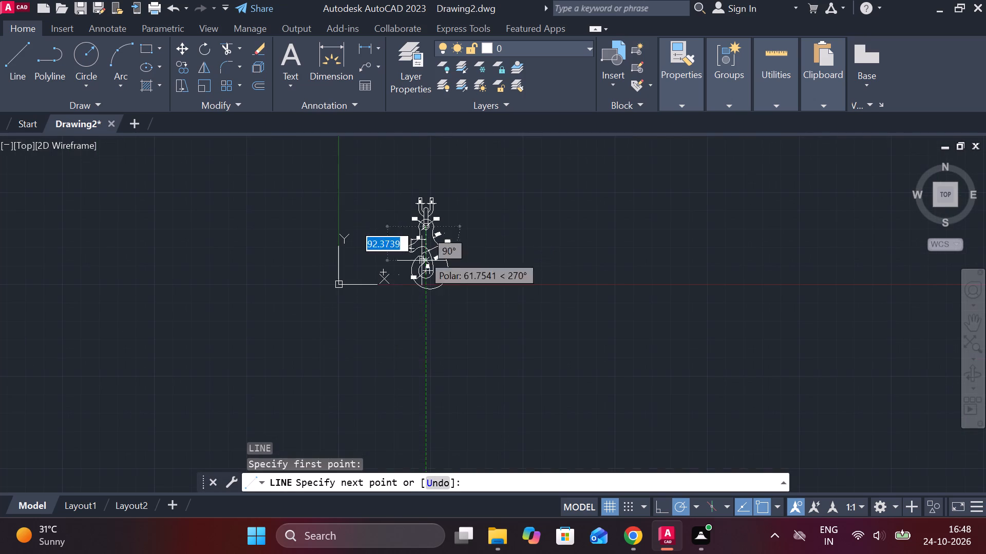
pyautogui.scroll(2, 422, 316)
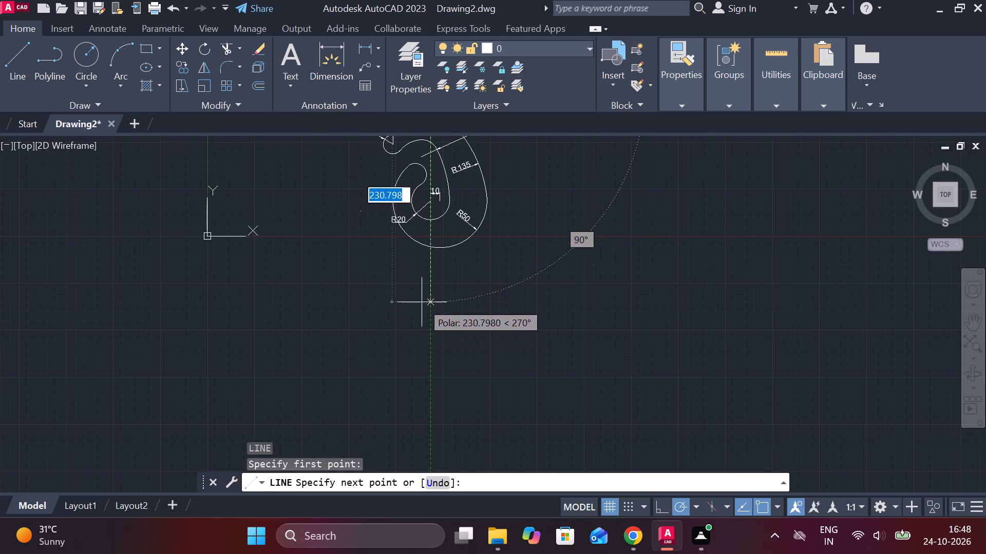
pyautogui.click(422, 273)
pyautogui.moveTo(507, 258); pyautogui.dragTo(527, 356, button='middle')
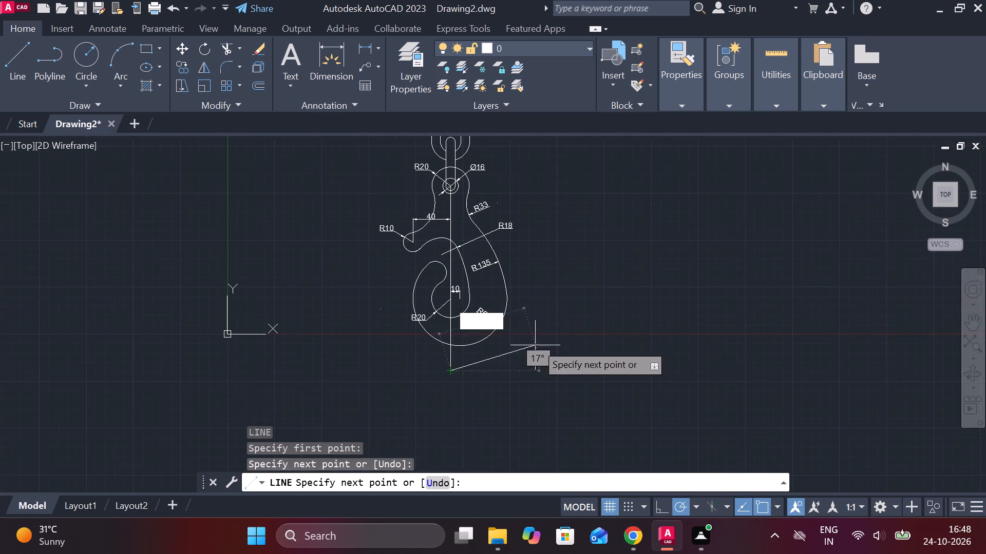
pyautogui.press('Escape')
# Draw a horizontal line from the vertical centre line, level with the 10 dimension's arrows, leftward past the hook's outer outline.
pyautogui.press('l')
pyautogui.press('Return')
pyautogui.scroll(2, 489, 285)
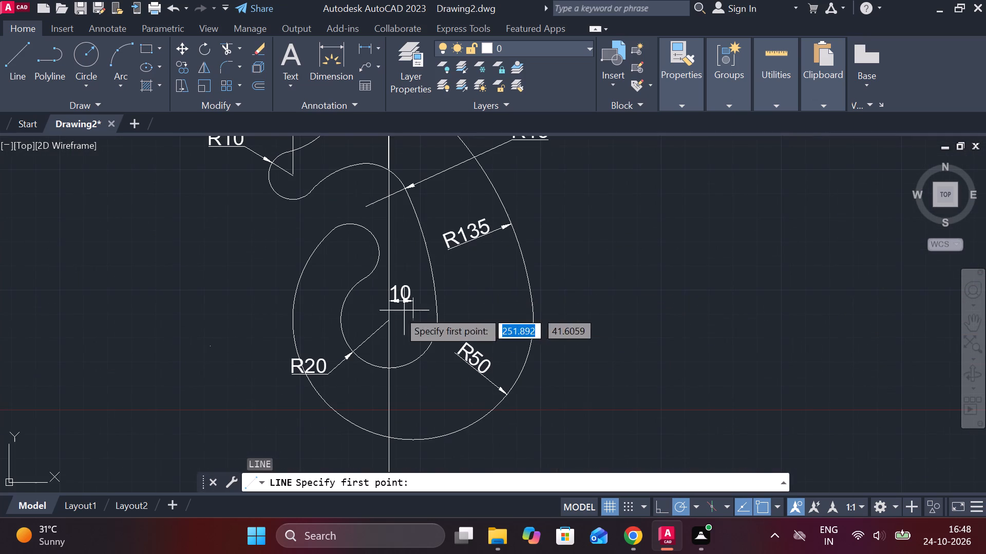
pyautogui.scroll(2, 387, 304)
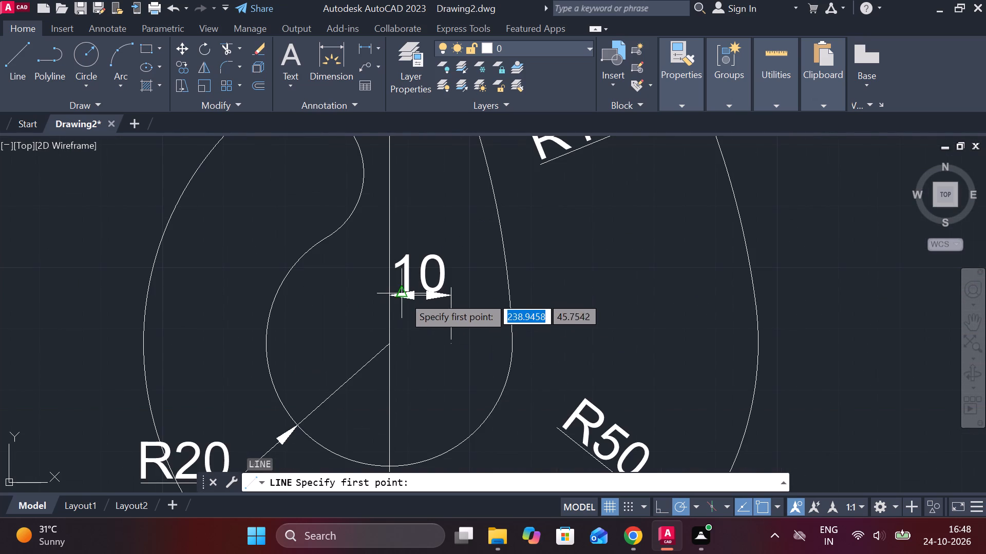
pyautogui.click(393, 296)
pyautogui.click(87, 303)
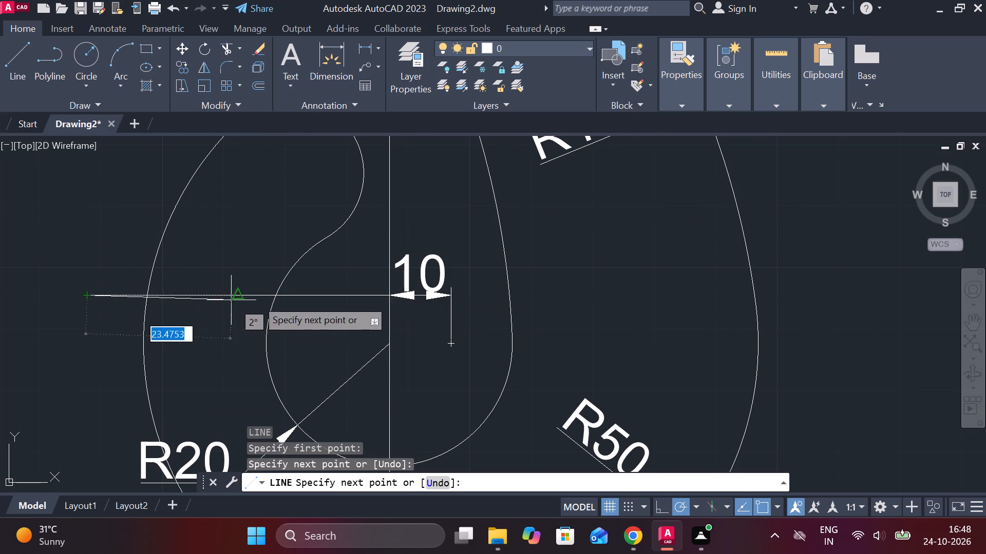
pyautogui.press('Escape')
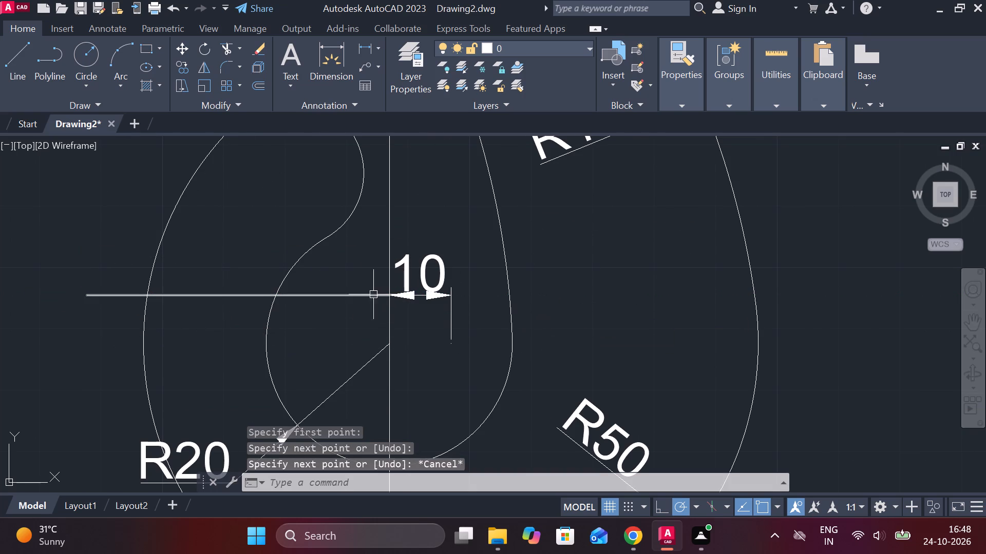
# Lengthen the horizontal centre line rightward from the vertical centre line until it passes the hook's outer outline on the R50 side.
pyautogui.click(373, 294)
pyautogui.moveTo(429, 340); pyautogui.dragTo(434, 340)
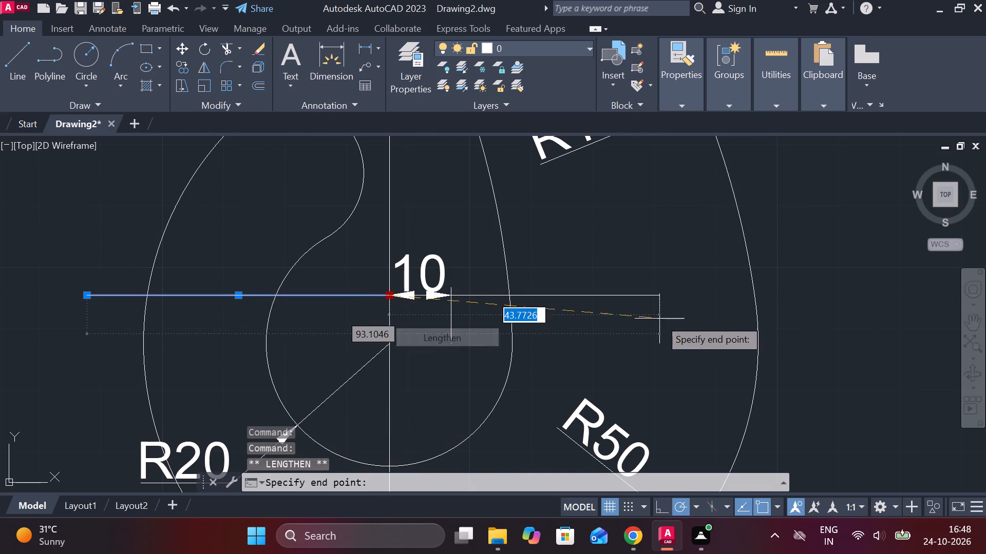
pyautogui.click(785, 290)
pyautogui.scroll(-1, 785, 297)
pyautogui.press('Escape')
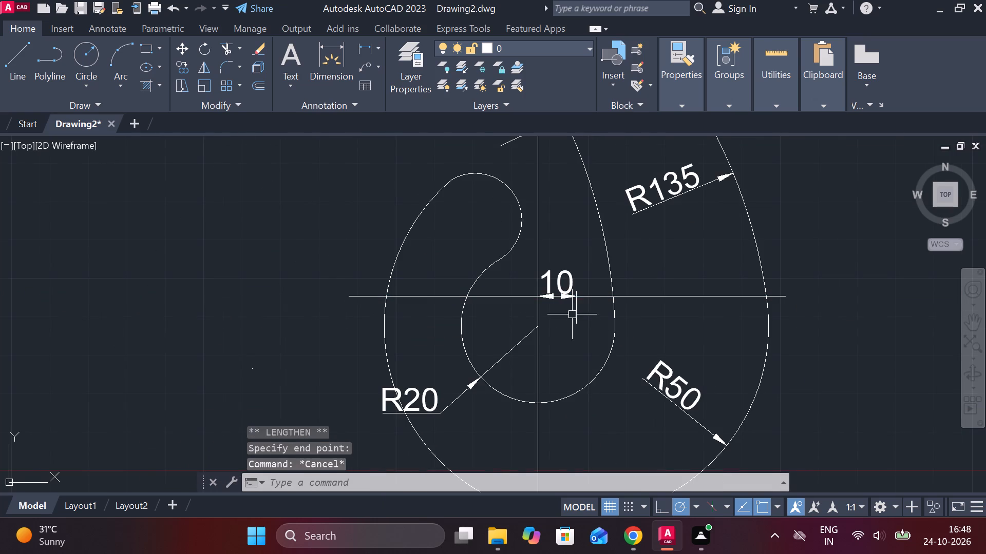
# Move the 10 dimension's line and text slightly up so it clears the horizontal centre line.
pyautogui.click(566, 283)
pyautogui.click(557, 285)
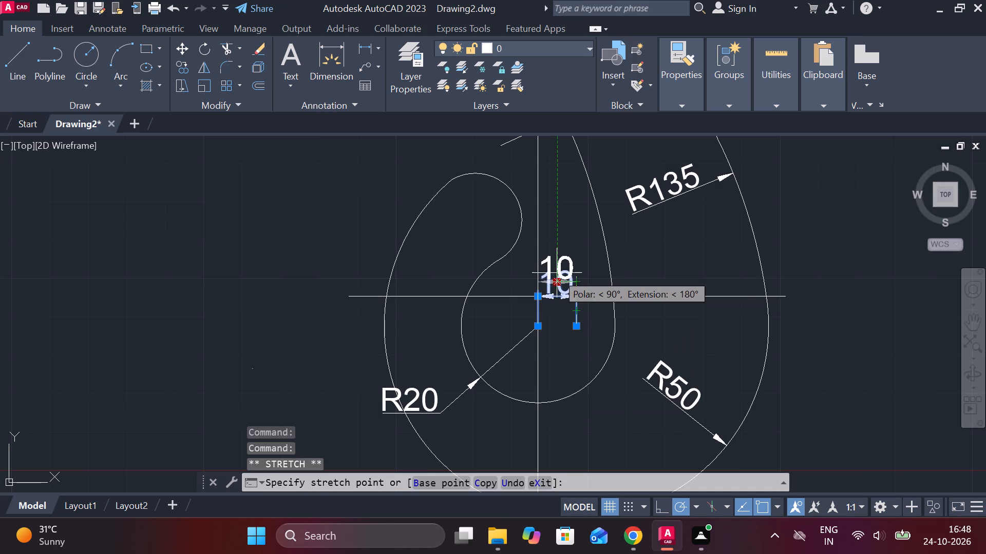
pyautogui.click(557, 272)
pyautogui.press('Escape')
# Load the CENTER linetype from acadiso.lin into the drawing.
pyautogui.scroll(-1, 583, 275)
pyautogui.moveTo(583, 275); pyautogui.dragTo(513, 322, button='middle')
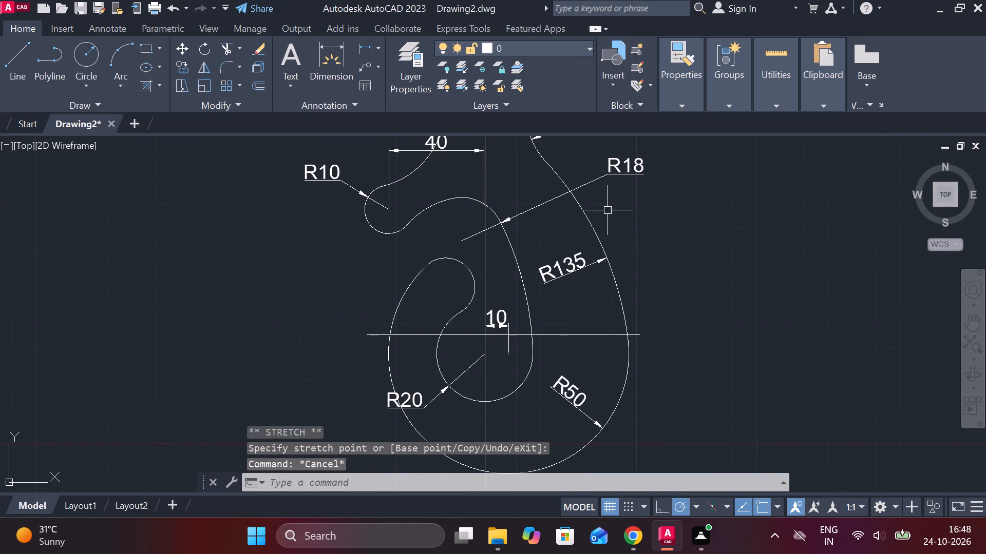
pyautogui.scroll(-1, 608, 249)
pyautogui.click(531, 202)
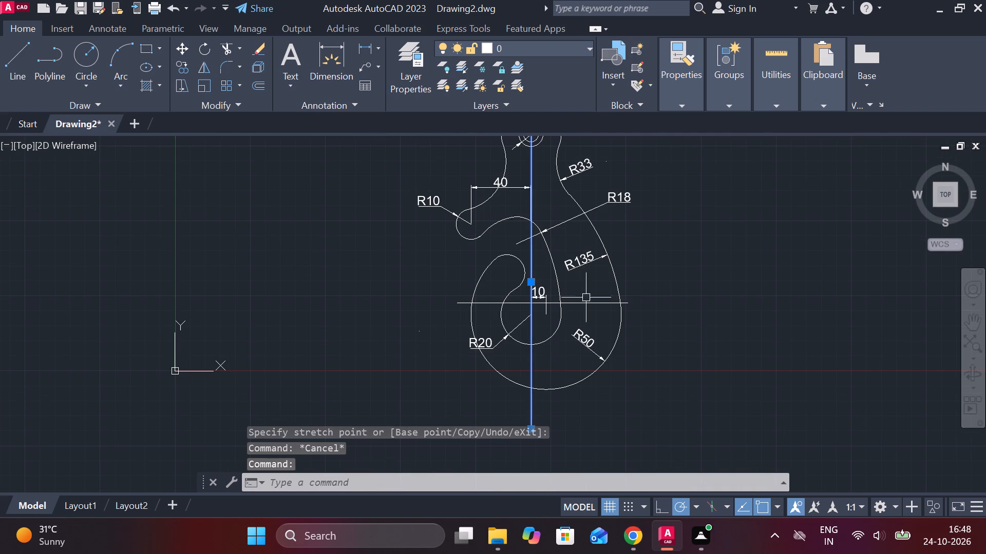
pyautogui.click(700, 108)
pyautogui.click(769, 159)
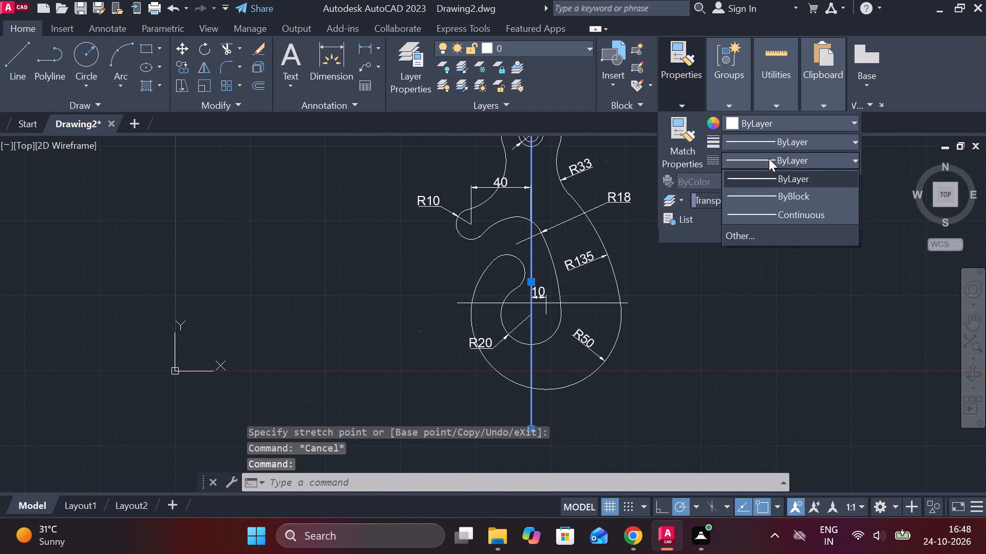
pyautogui.click(754, 238)
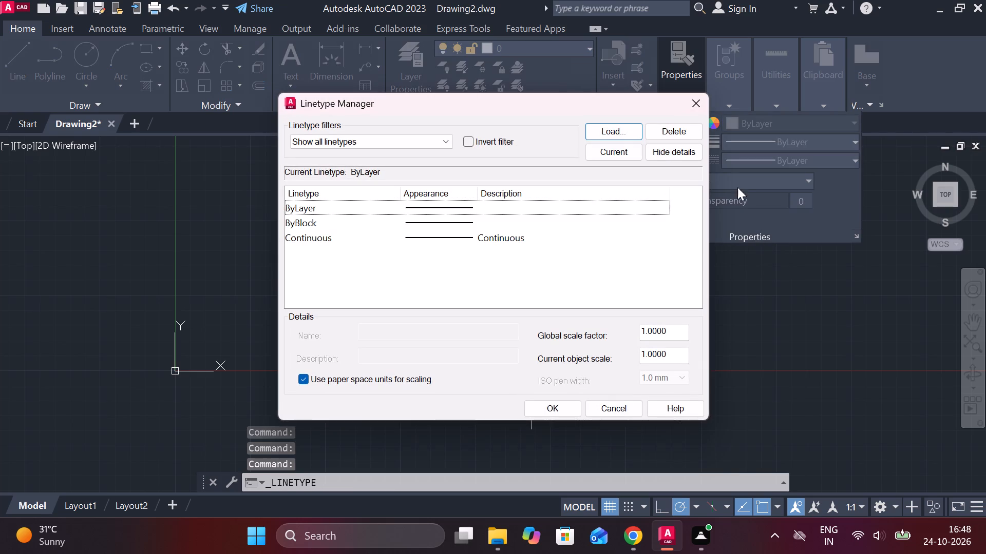
pyautogui.click(623, 128)
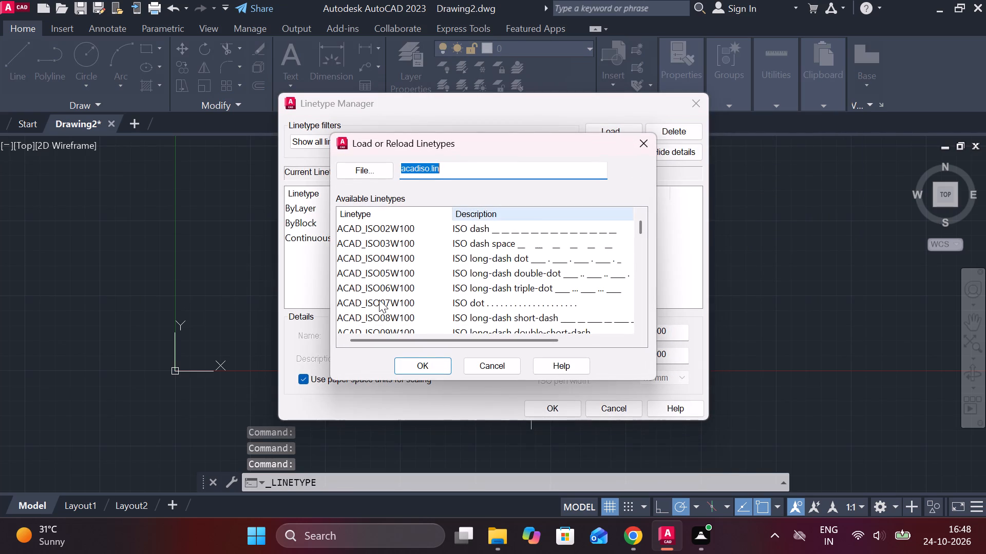
pyautogui.scroll(-4, 377, 293)
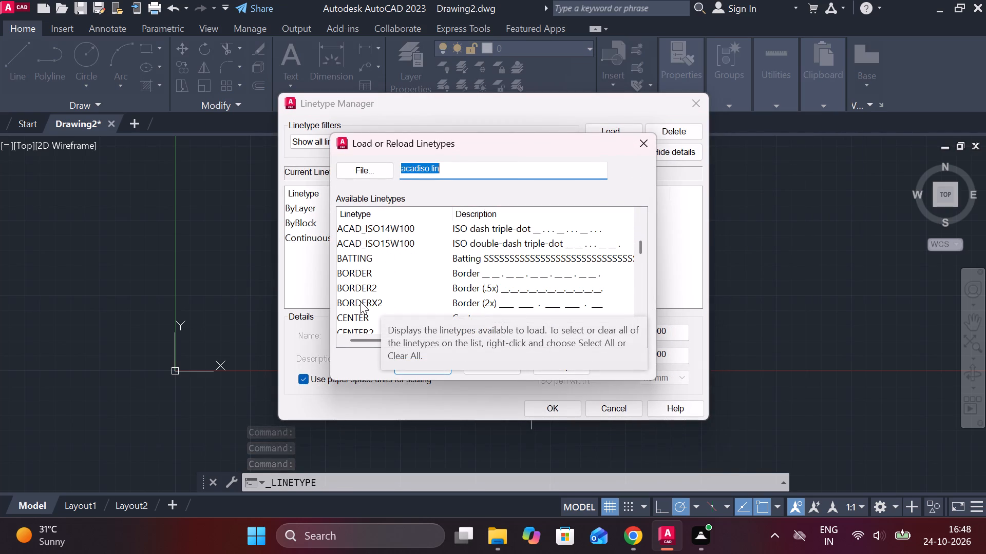
pyautogui.click(364, 317)
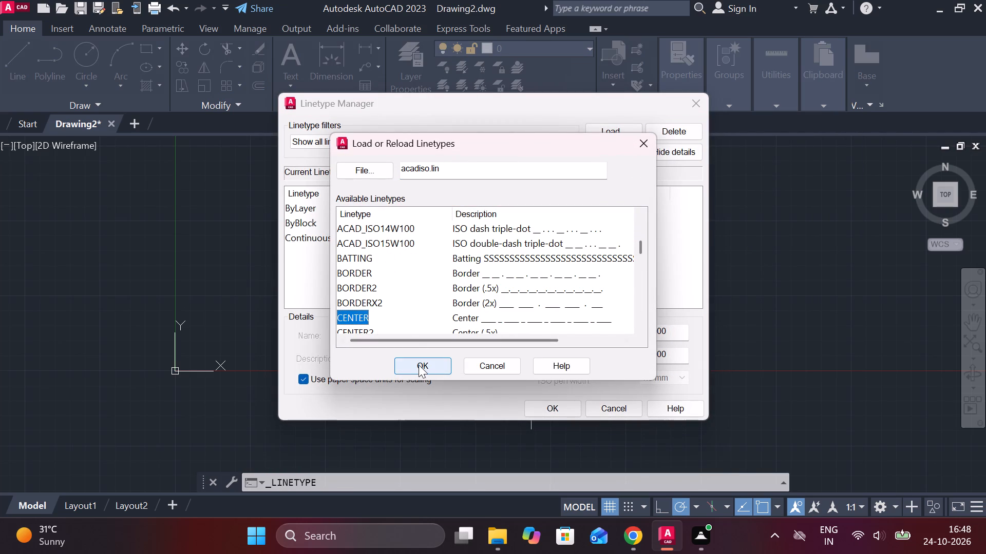
pyautogui.click(419, 365)
pyautogui.click(548, 400)
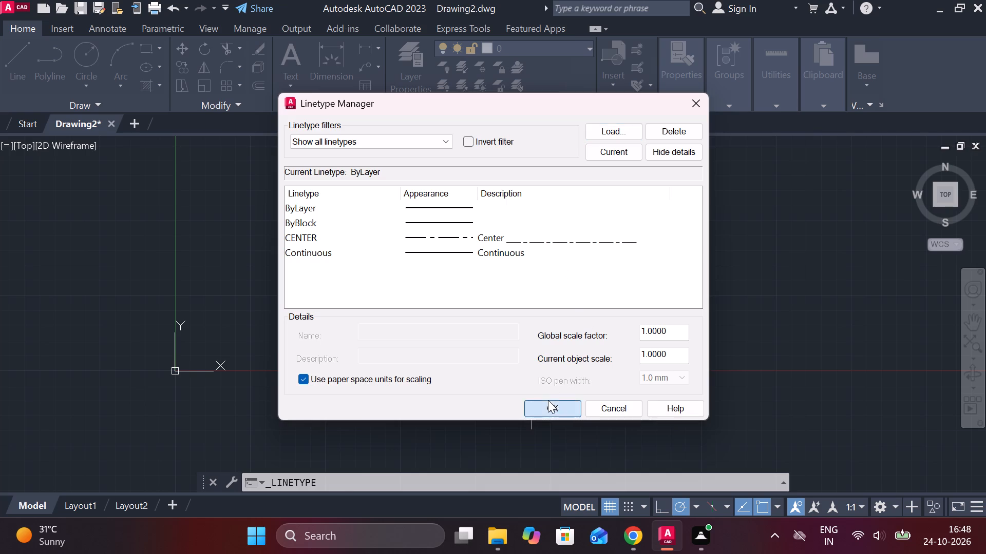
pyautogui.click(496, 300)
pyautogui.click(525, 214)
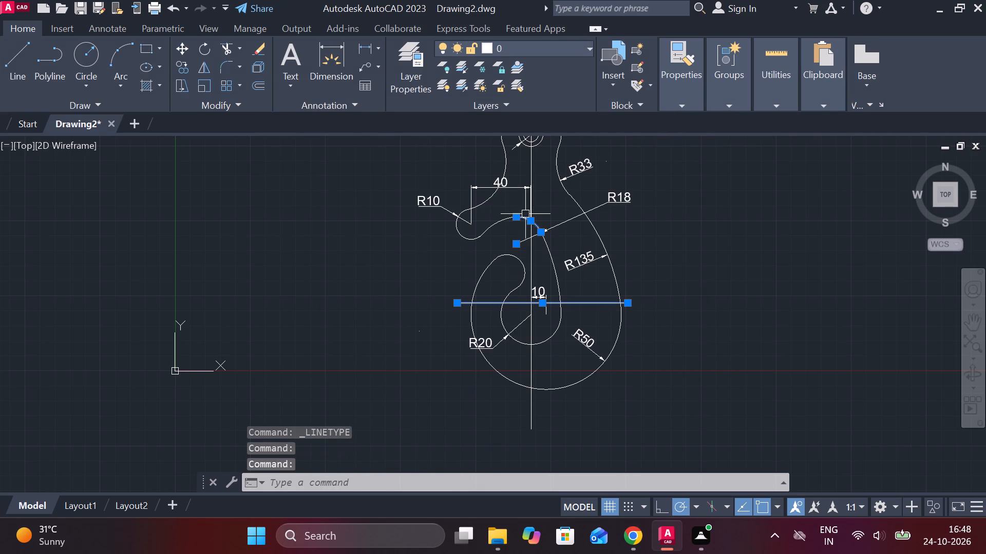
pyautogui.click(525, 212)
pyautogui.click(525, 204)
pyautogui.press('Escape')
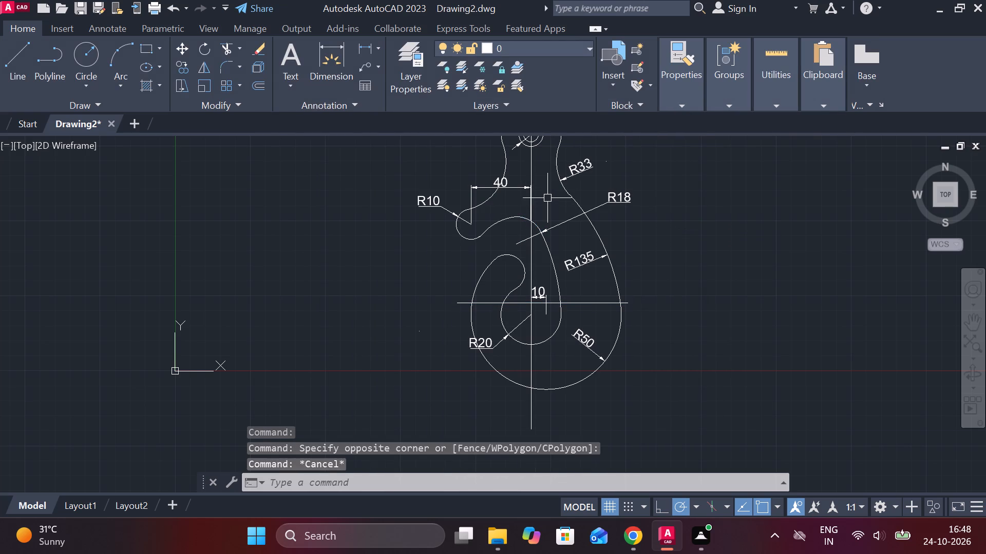
# Set the linetype of the long vertical line and the lower horizontal line to CENTER.
pyautogui.click(529, 165)
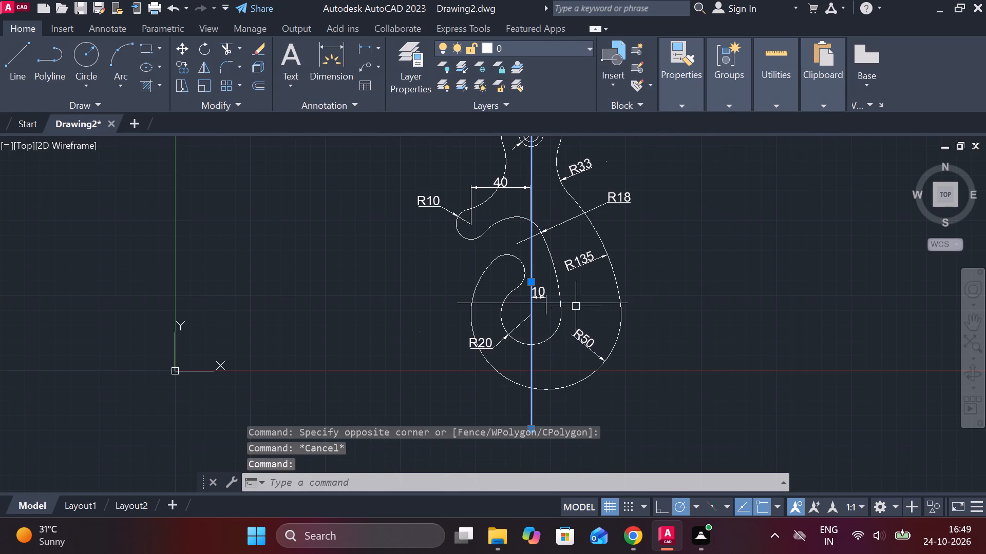
pyautogui.click(575, 300)
pyautogui.click(674, 109)
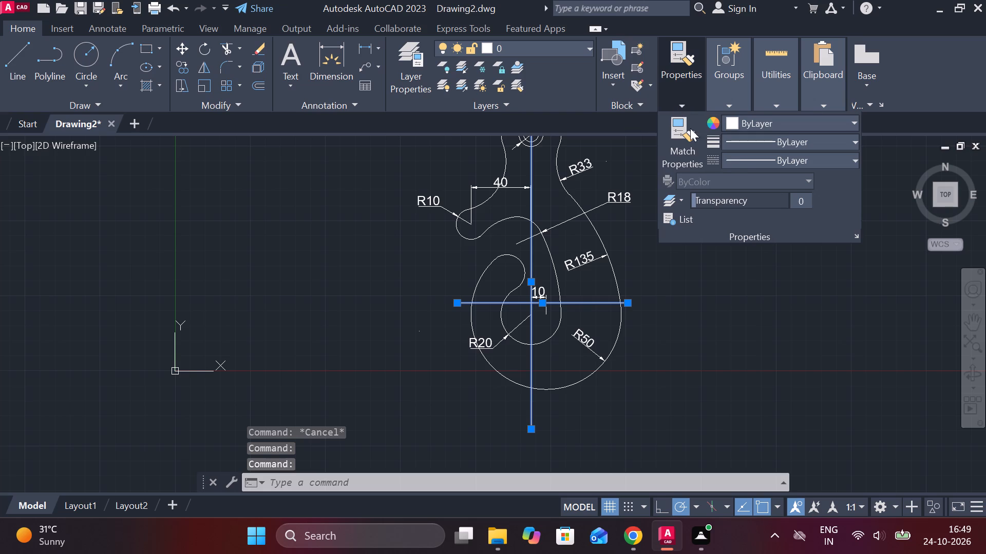
pyautogui.click(752, 161)
pyautogui.click(753, 214)
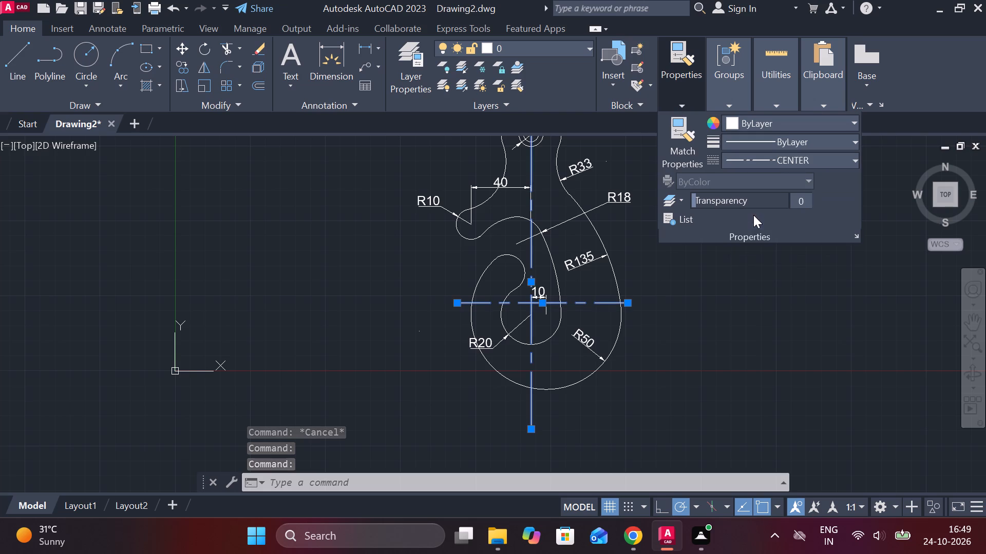
pyautogui.press('Escape')
# Add a horizontal linear dimension from the eye hole's centre to the R33 neck arc's centre, placed just above the Ø16 label.
pyautogui.moveTo(675, 259); pyautogui.dragTo(628, 338, button='middle')
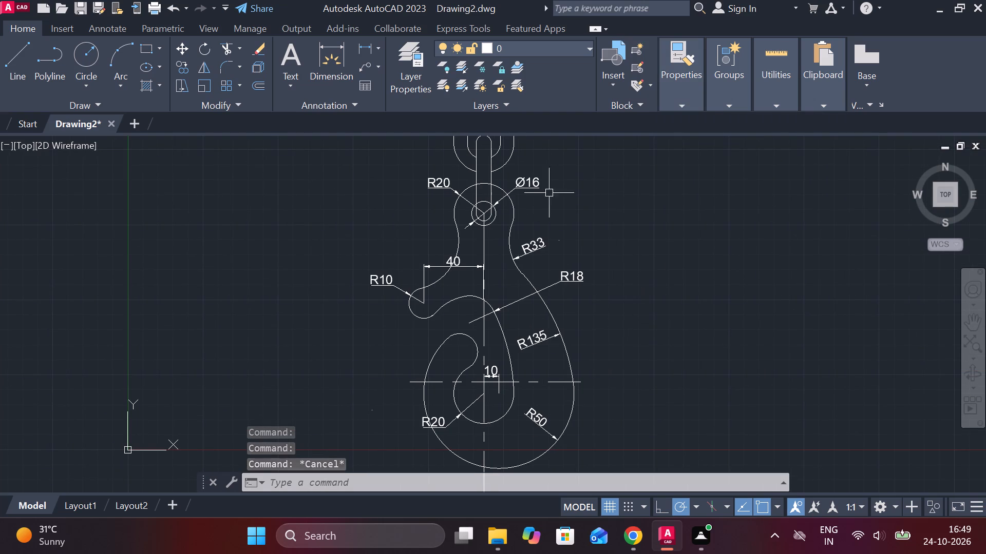
pyautogui.click(371, 49)
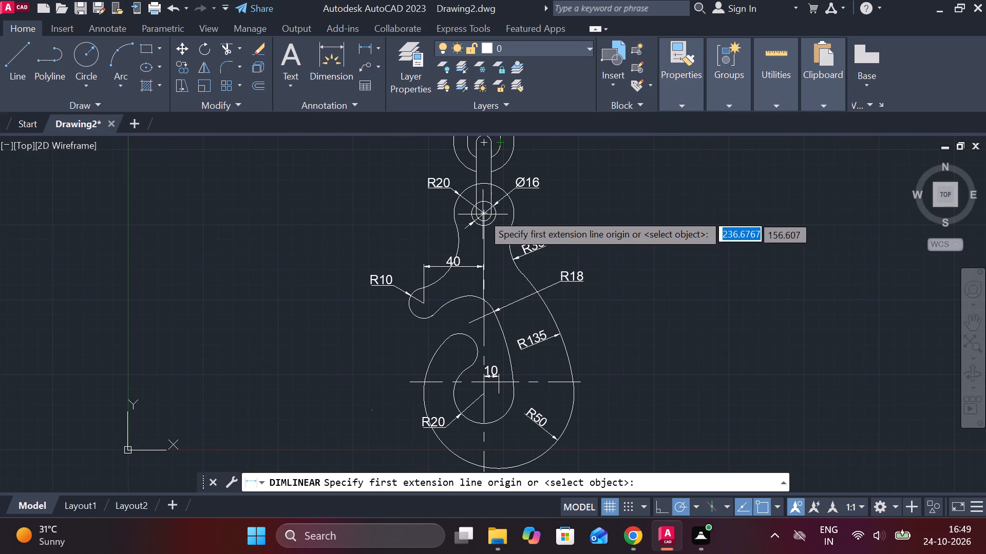
pyautogui.click(480, 211)
pyautogui.click(560, 236)
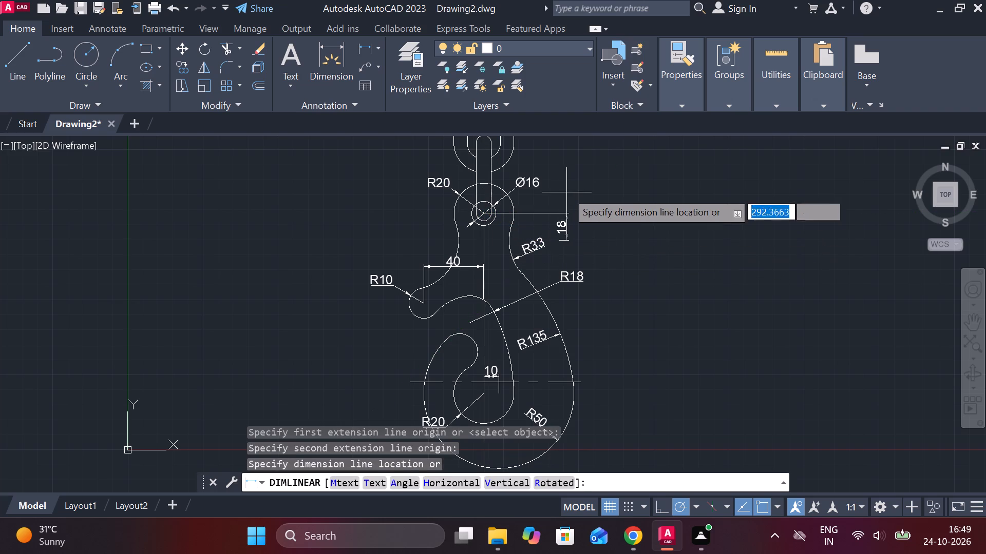
pyautogui.moveTo(557, 190); pyautogui.dragTo(537, 301, button='middle')
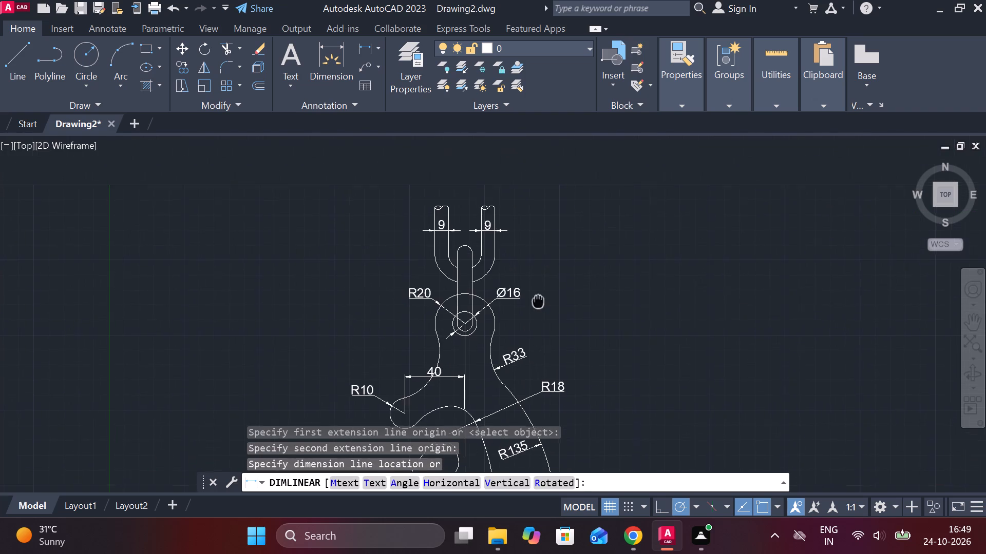
pyautogui.scroll(2, 549, 280)
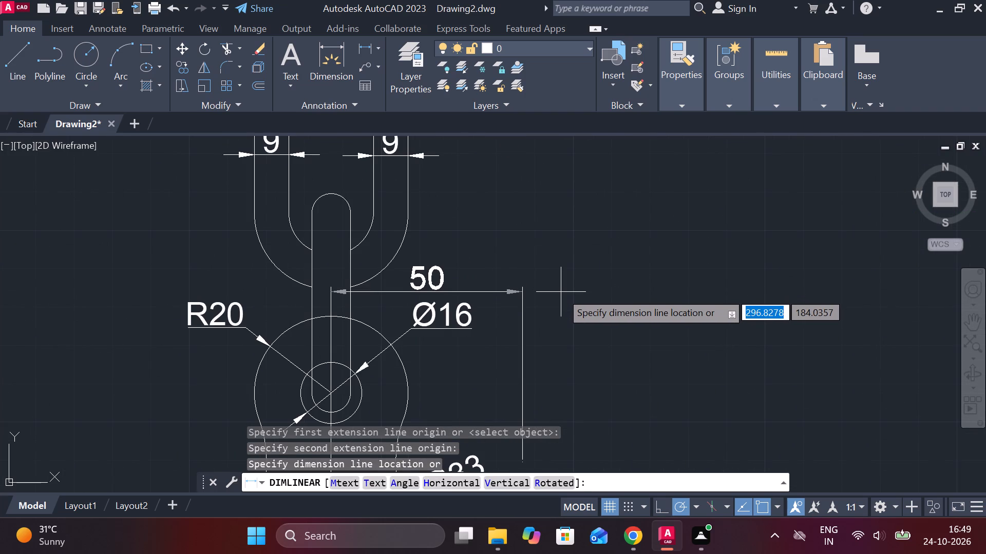
pyautogui.click(561, 292)
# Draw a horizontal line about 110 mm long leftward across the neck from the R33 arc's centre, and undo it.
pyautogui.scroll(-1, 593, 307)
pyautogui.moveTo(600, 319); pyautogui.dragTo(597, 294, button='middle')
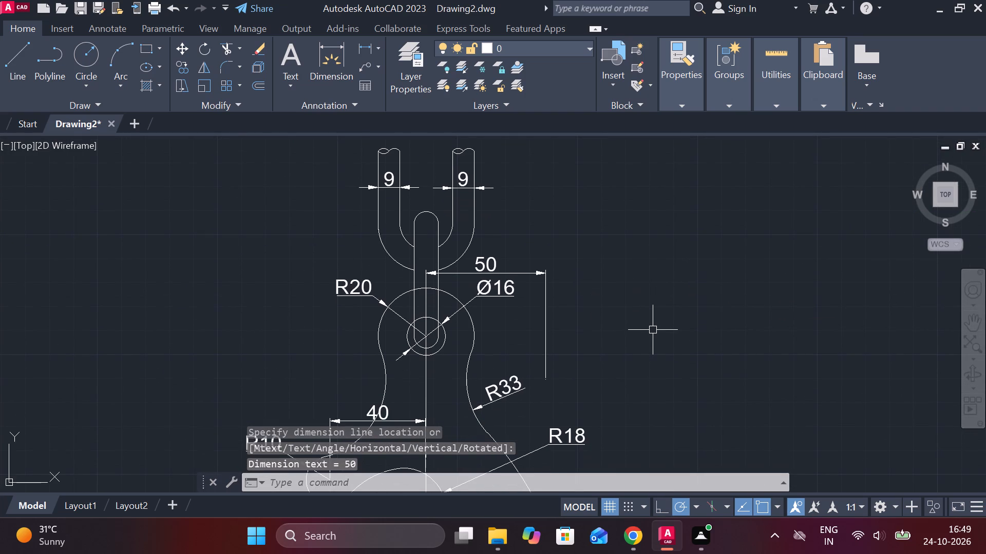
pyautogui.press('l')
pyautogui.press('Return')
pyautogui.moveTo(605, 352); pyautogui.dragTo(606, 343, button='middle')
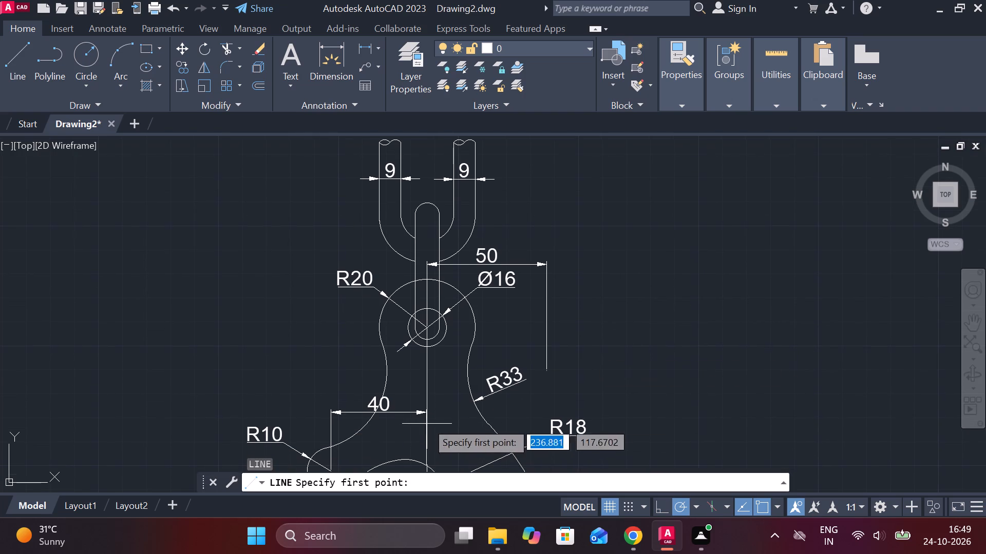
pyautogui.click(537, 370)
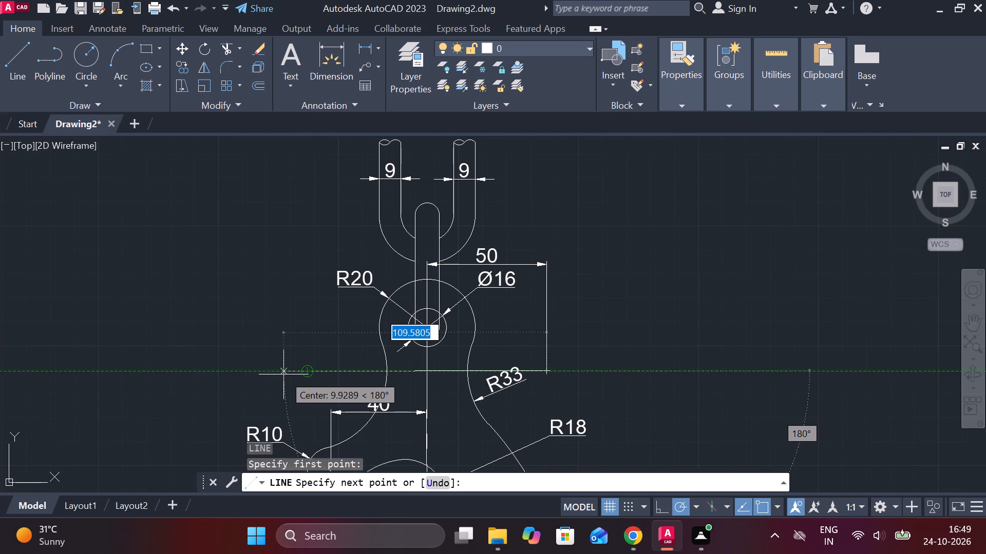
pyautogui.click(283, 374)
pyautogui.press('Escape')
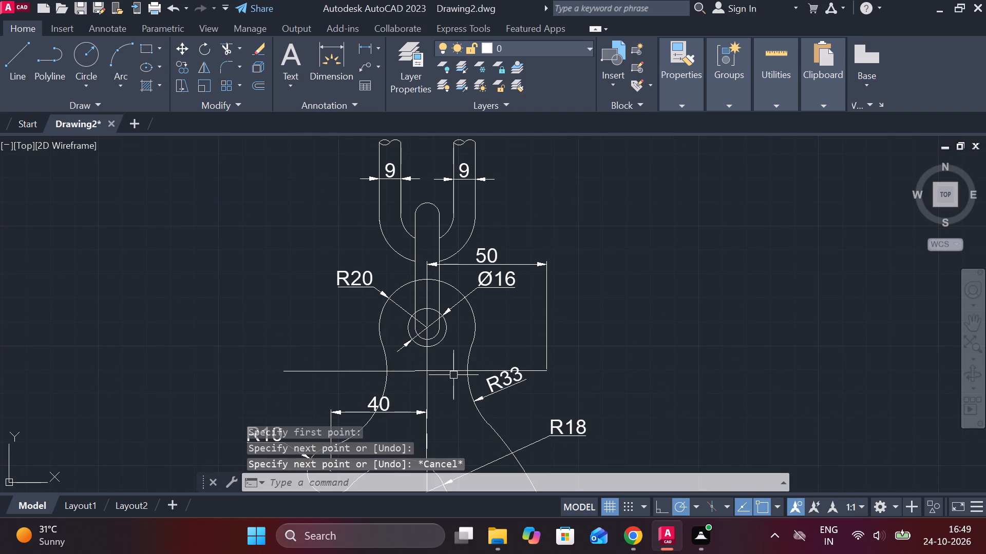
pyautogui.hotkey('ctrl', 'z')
# Draw a horizontal line from the R33 arc's centre, at the 50 dimension's lower end, leftward across and past the hook's neck.
pyautogui.press('l')
pyautogui.press('Return')
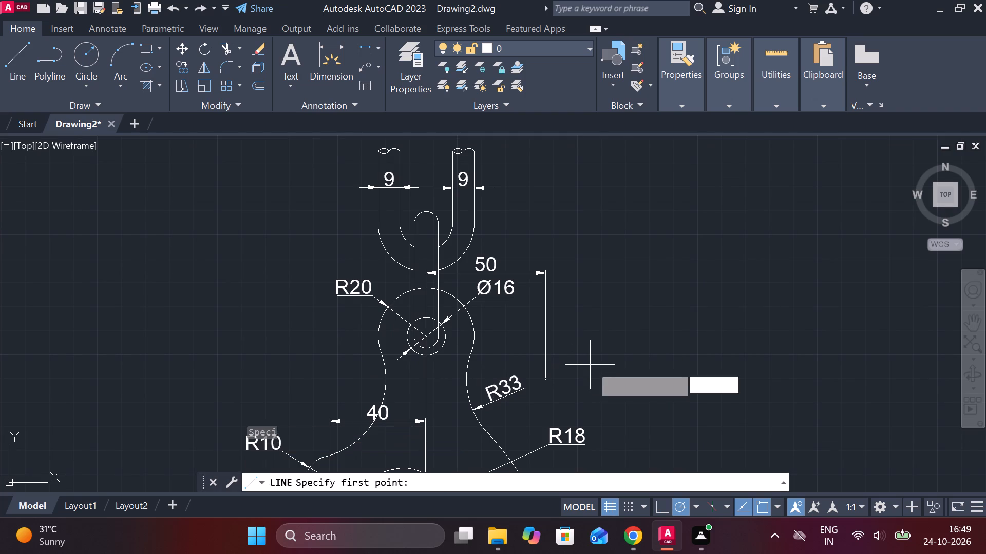
pyautogui.click(544, 377)
pyautogui.click(291, 384)
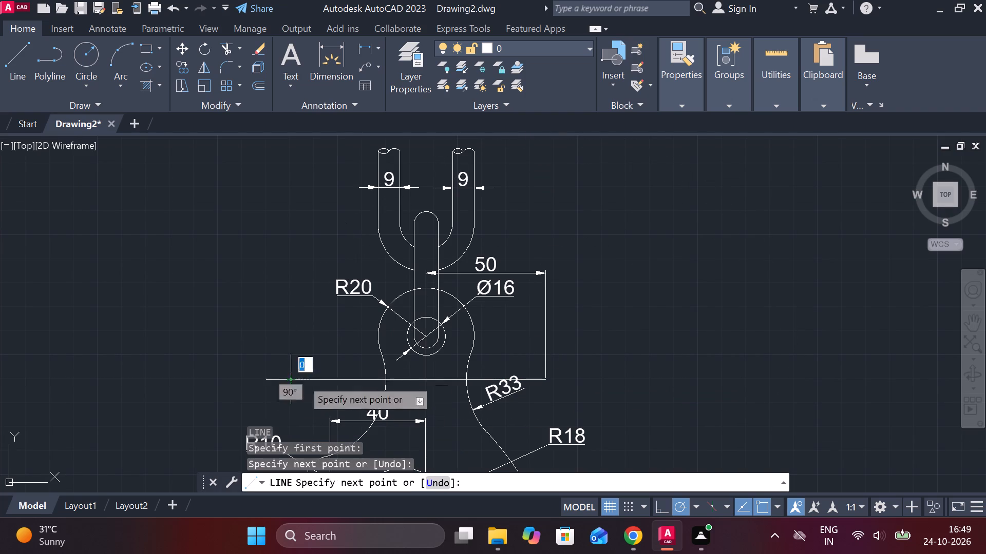
pyautogui.press('Escape')
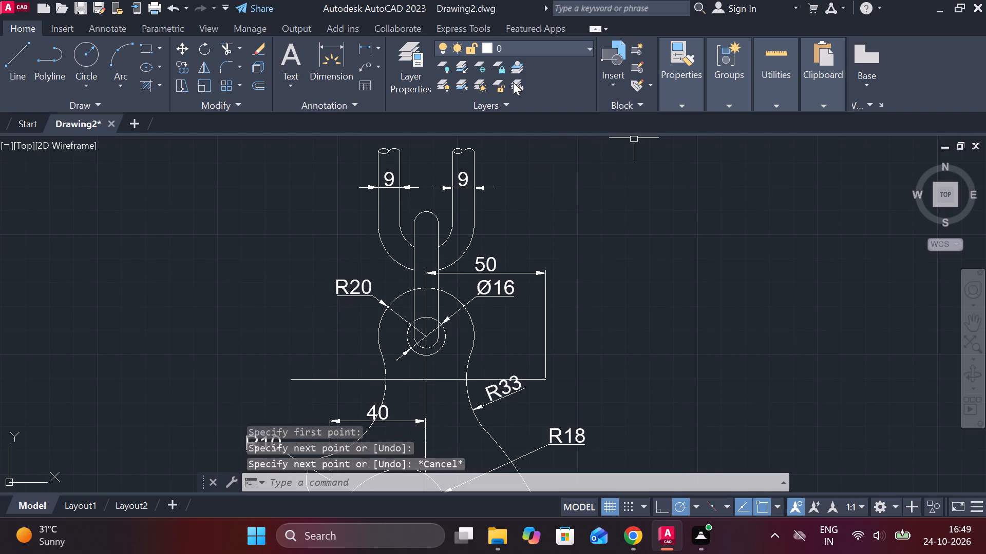
# Add a horizontal linear dimension from the eye hole's centre to the centre of the neck's left-hand arc, placed along the horizontal construction line.
pyautogui.click(364, 47)
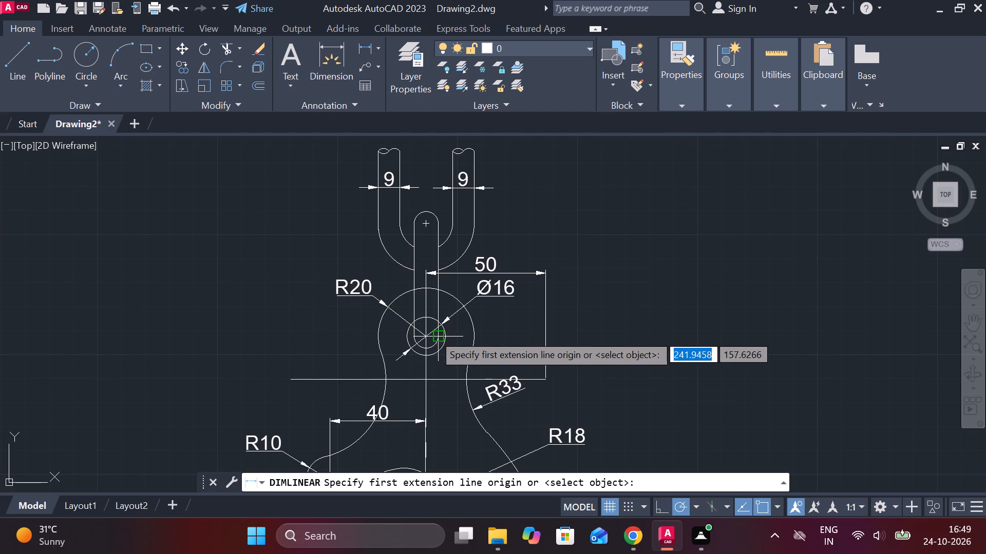
pyautogui.click(426, 336)
pyautogui.moveTo(400, 359); pyautogui.dragTo(407, 267, button='middle')
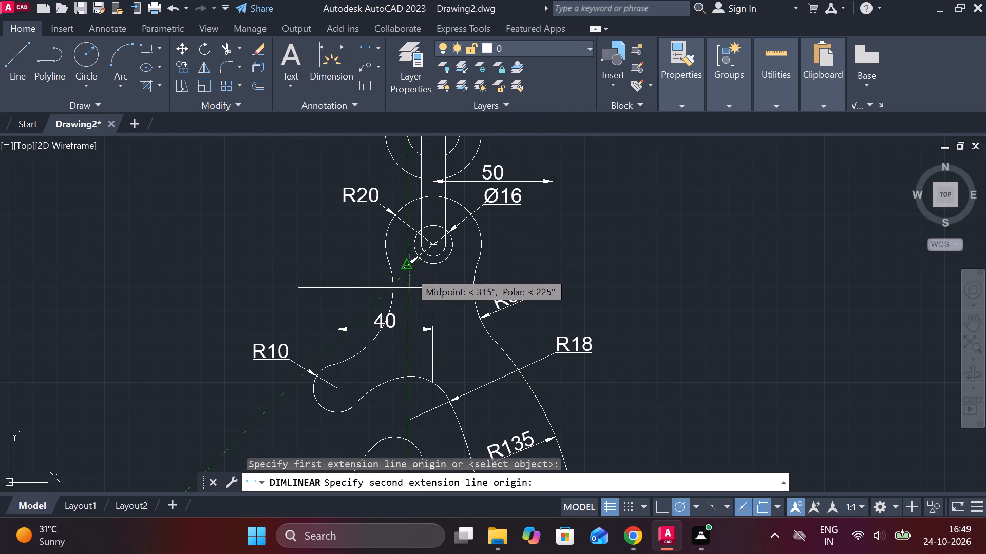
pyautogui.scroll(-1, 235, 338)
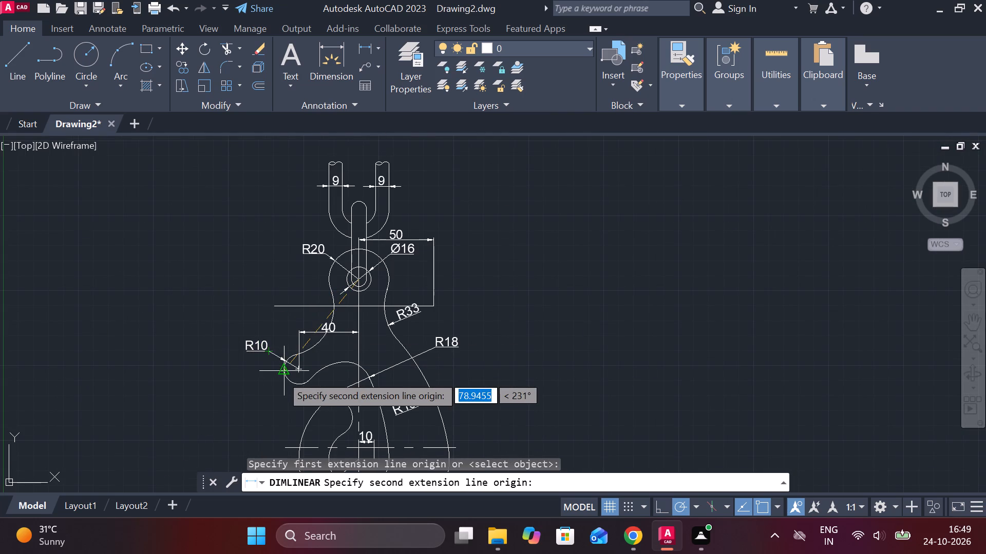
pyautogui.scroll(3, 281, 375)
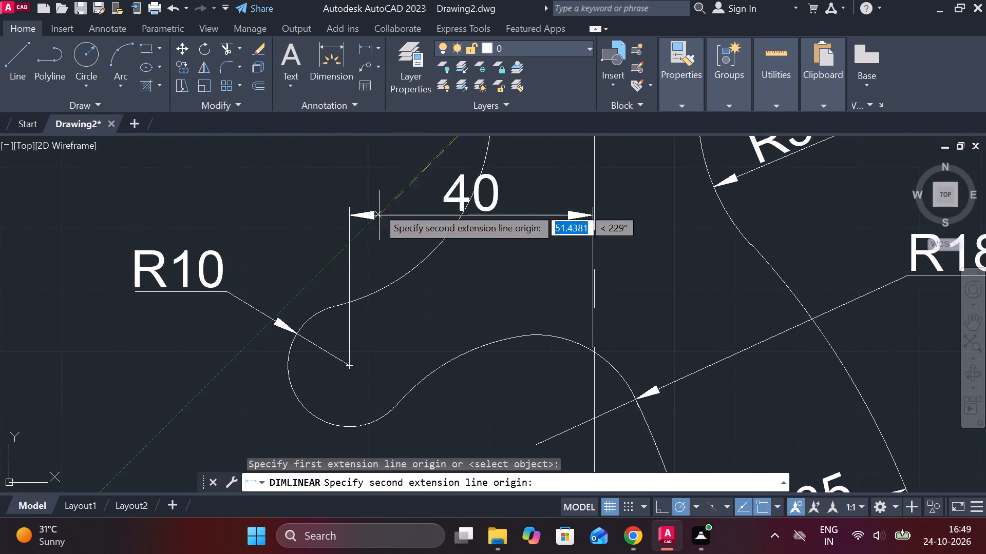
pyautogui.moveTo(368, 182); pyautogui.dragTo(394, 337, button='middle')
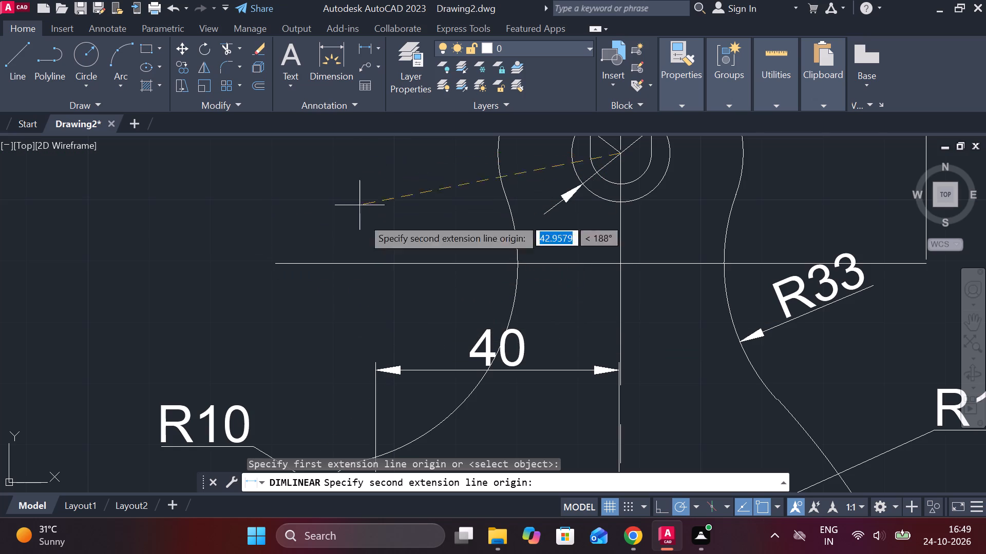
pyautogui.scroll(-1, 346, 243)
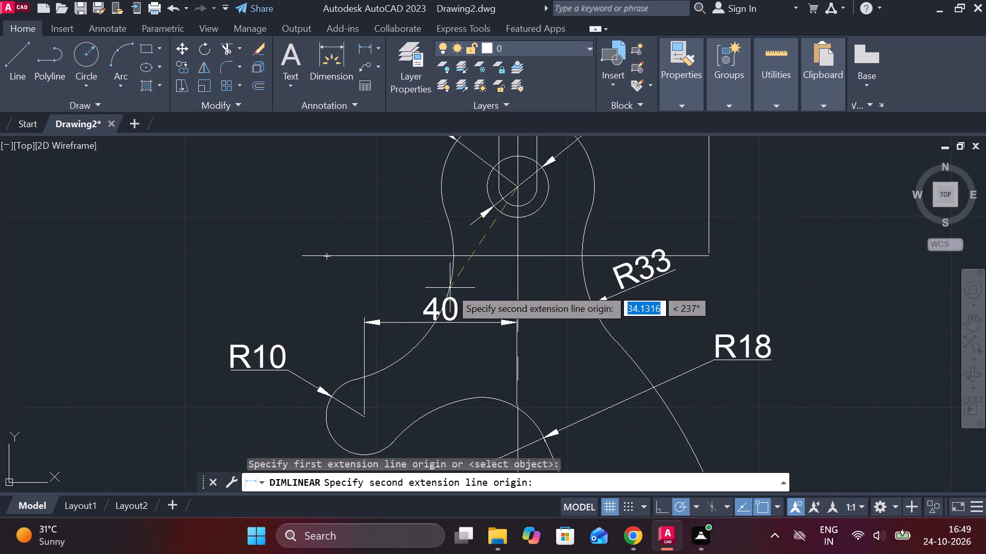
pyautogui.click(330, 258)
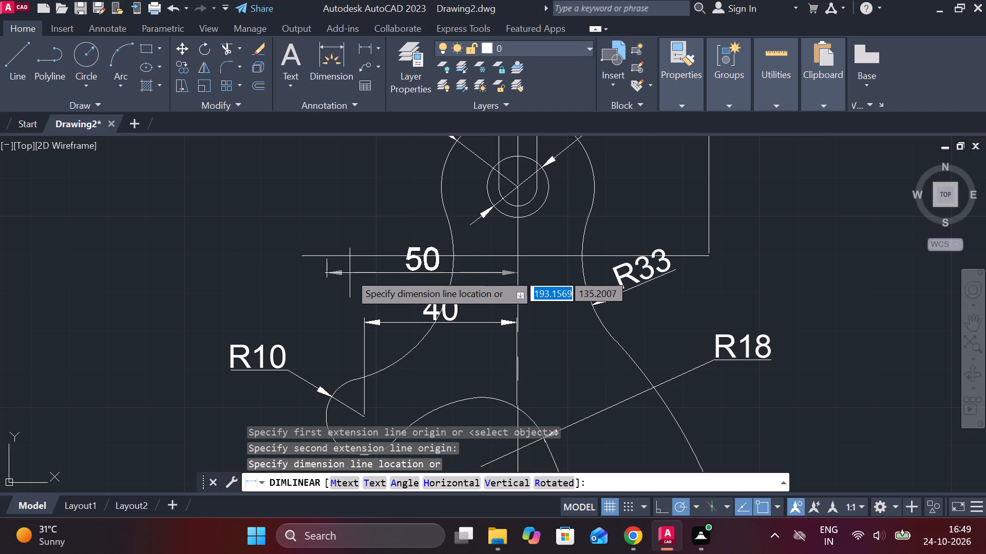
pyautogui.click(344, 248)
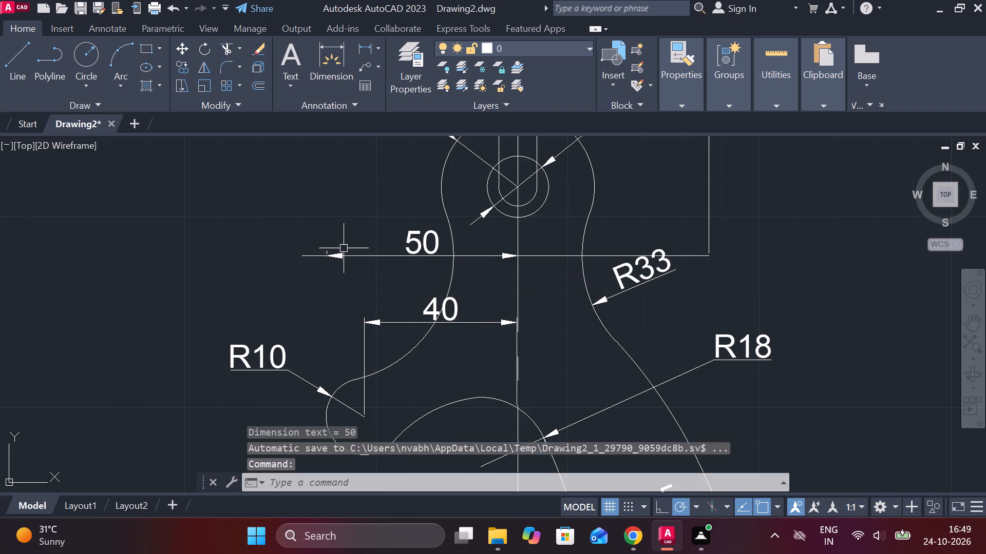
# Move the new left-hand 50 dimension up above the R20 label, near the level of the other 50 dimension.
pyautogui.scroll(-2, 460, 254)
pyautogui.scroll(2, 475, 253)
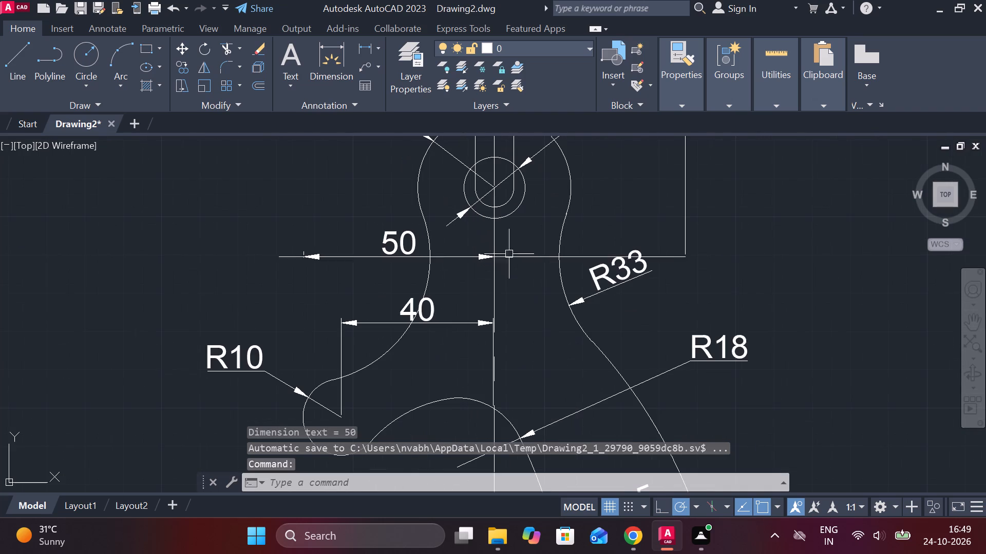
pyautogui.scroll(-1, 601, 253)
pyautogui.scroll(1, 462, 256)
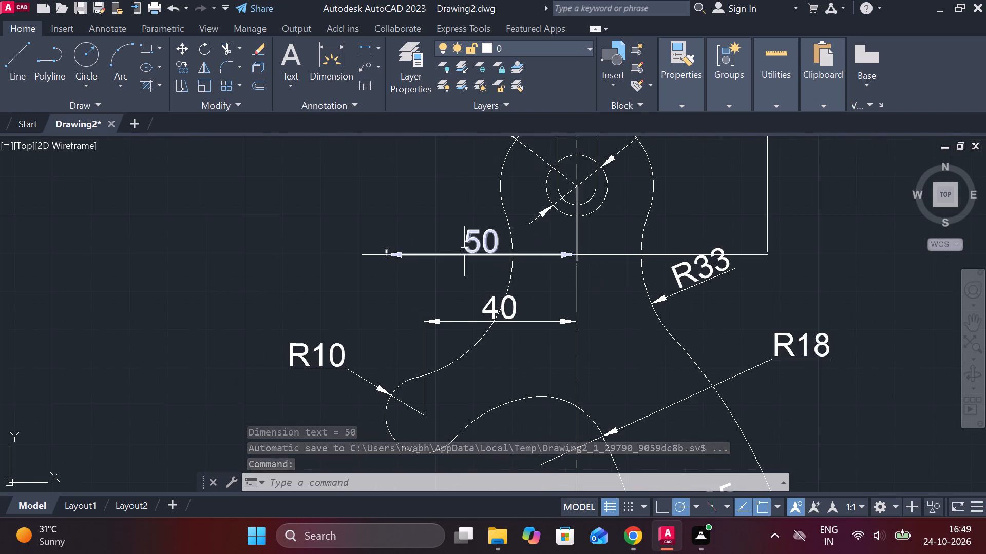
pyautogui.scroll(-1, 498, 256)
pyautogui.moveTo(508, 258); pyautogui.dragTo(462, 328, button='middle')
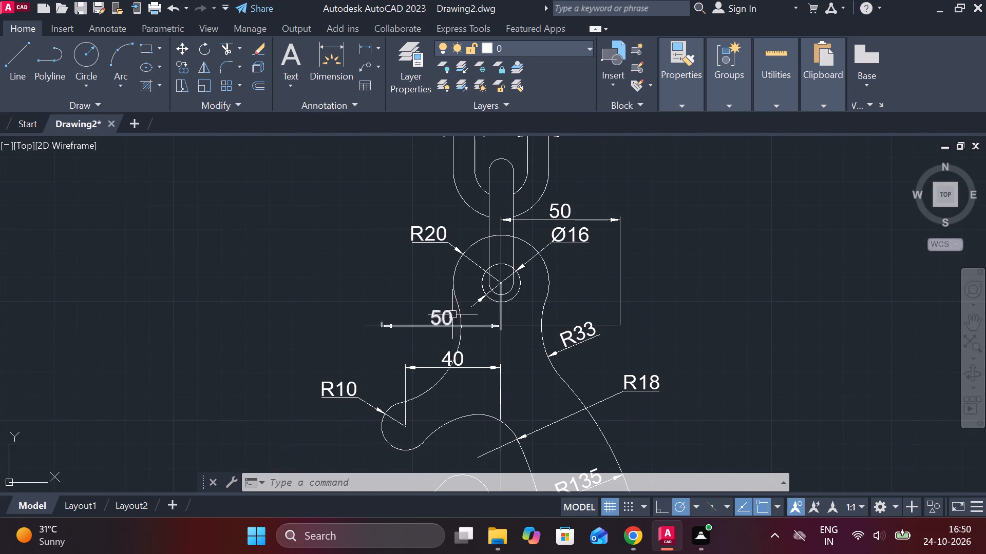
pyautogui.click(447, 316)
pyautogui.click(444, 317)
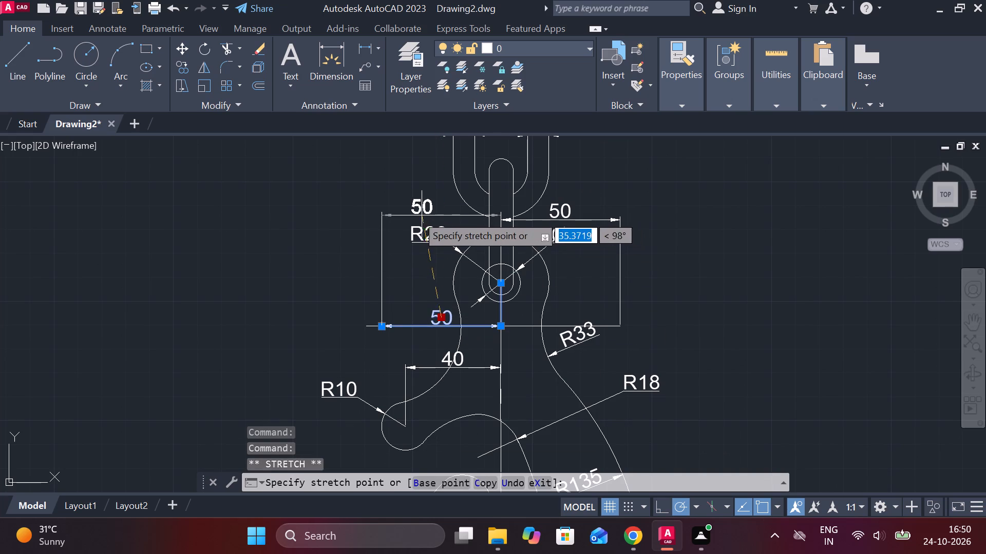
pyautogui.click(411, 205)
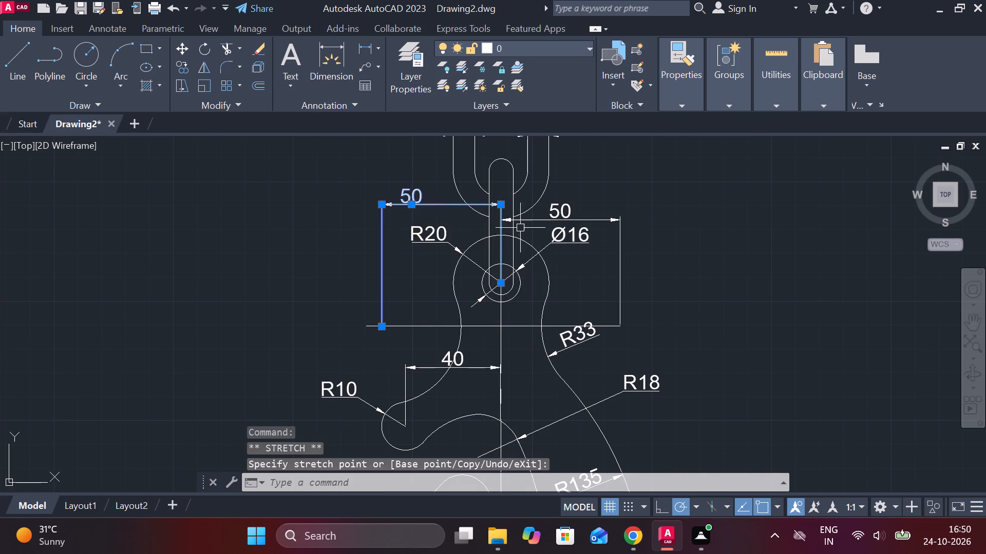
pyautogui.scroll(-2, 529, 229)
pyautogui.press('Escape')
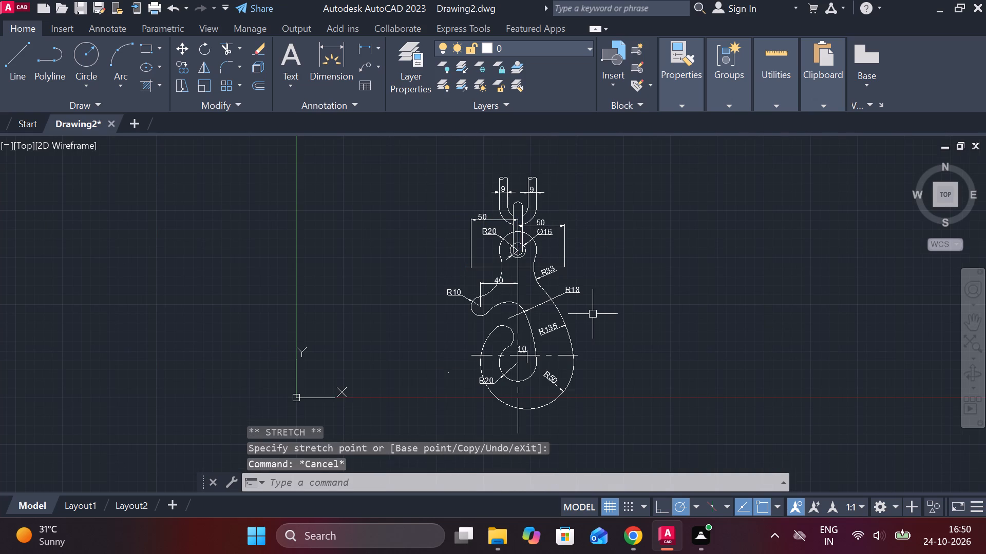
# Add a radius dimension to the rounded tip arc of the lower hook, with its label outside to the upper left.
pyautogui.scroll(1, 599, 274)
pyautogui.moveTo(599, 274); pyautogui.dragTo(551, 247, button='middle')
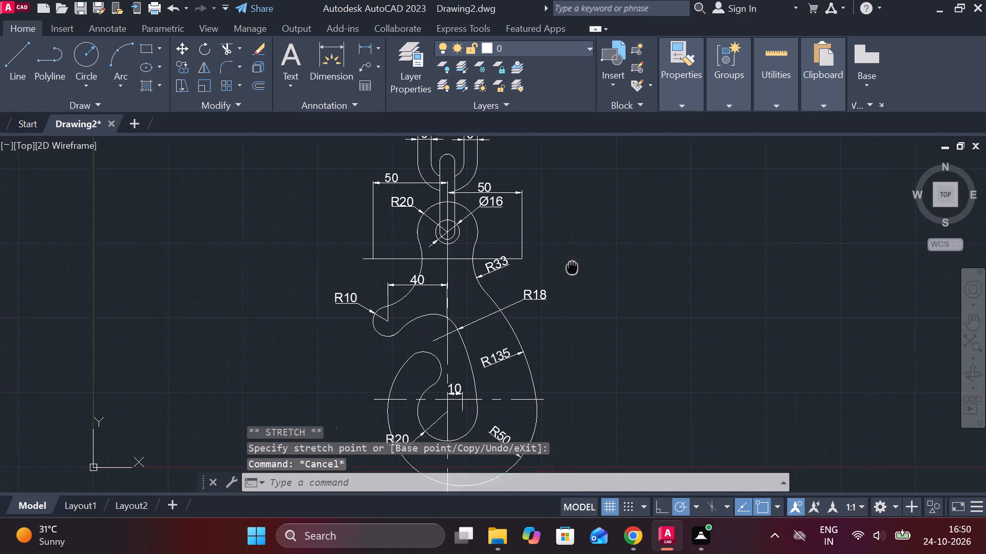
pyautogui.moveTo(551, 247); pyautogui.dragTo(542, 231, button='middle')
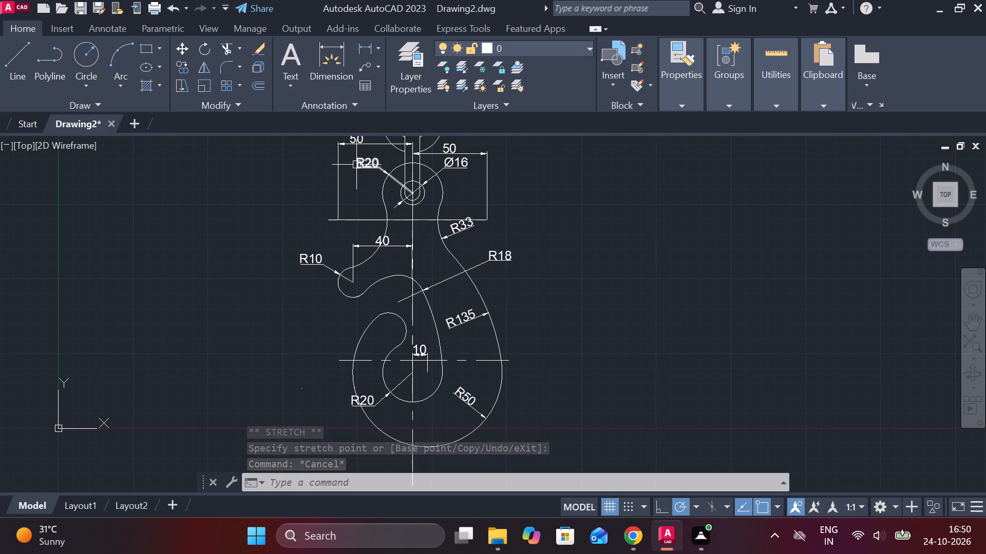
pyautogui.click(382, 49)
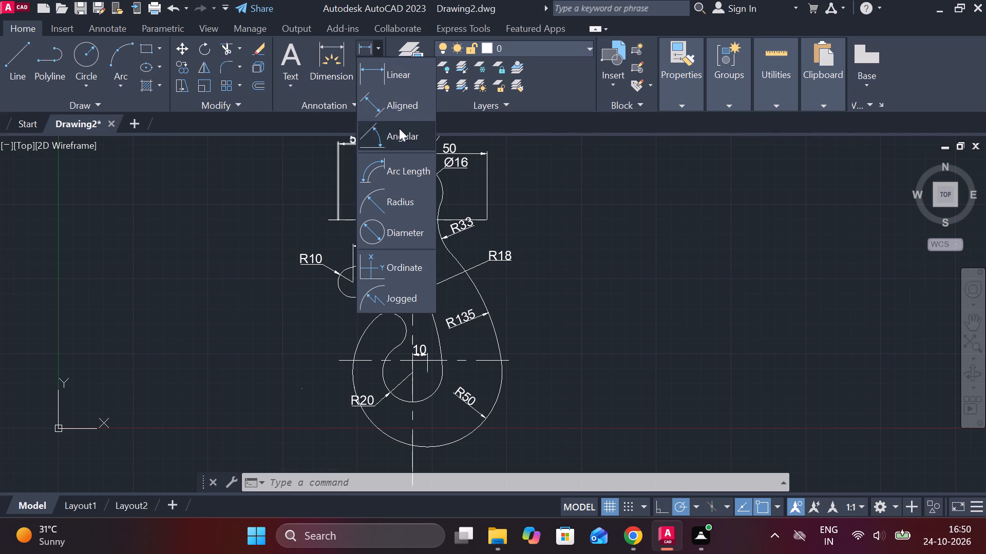
pyautogui.click(405, 204)
pyautogui.click(384, 316)
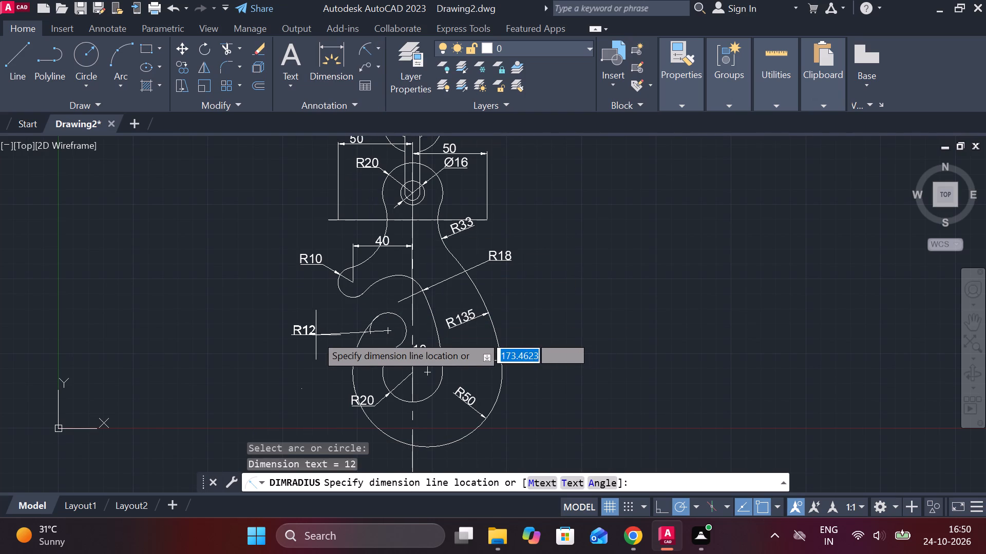
pyautogui.click(346, 312)
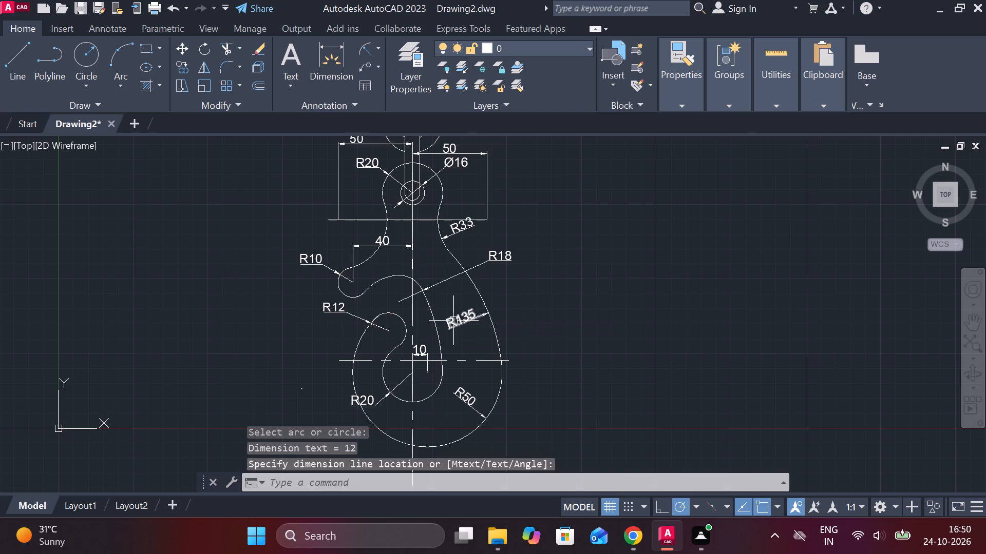
# Add a radius dimension to the long inner arc below the R18 arc, placing its label outside the hook's left side under R12.
pyautogui.moveTo(453, 321); pyautogui.dragTo(436, 321, button='middle')
pyautogui.press('space')
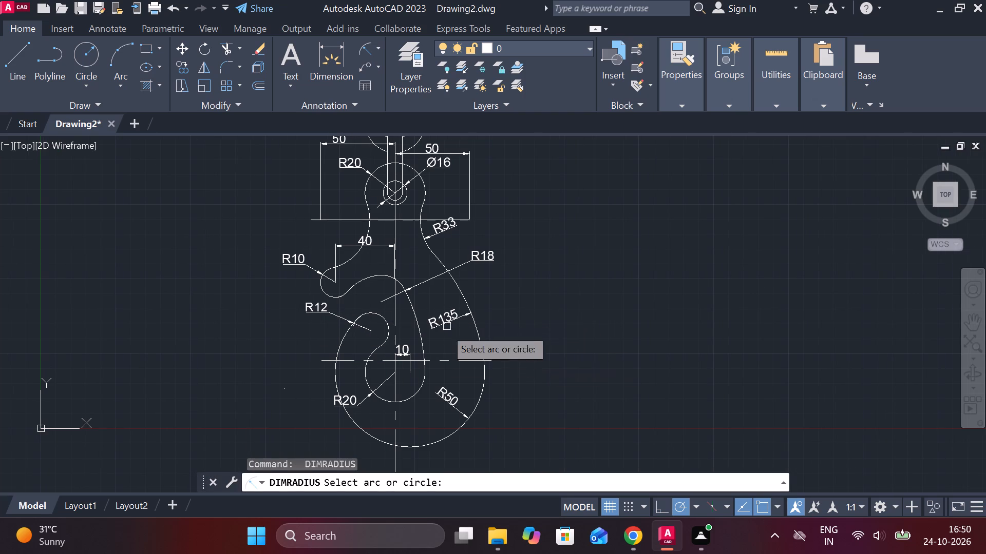
pyautogui.scroll(2, 432, 371)
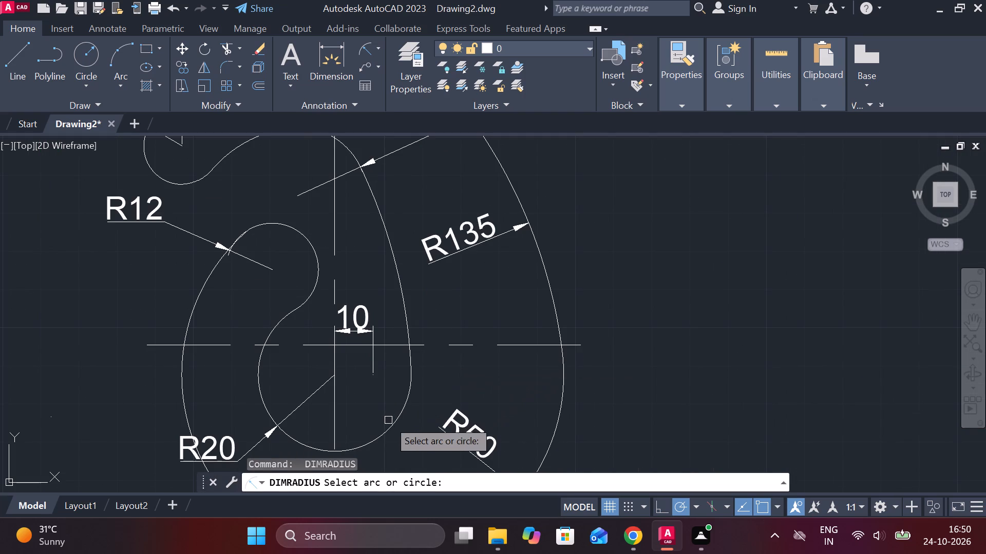
pyautogui.scroll(-1, 401, 378)
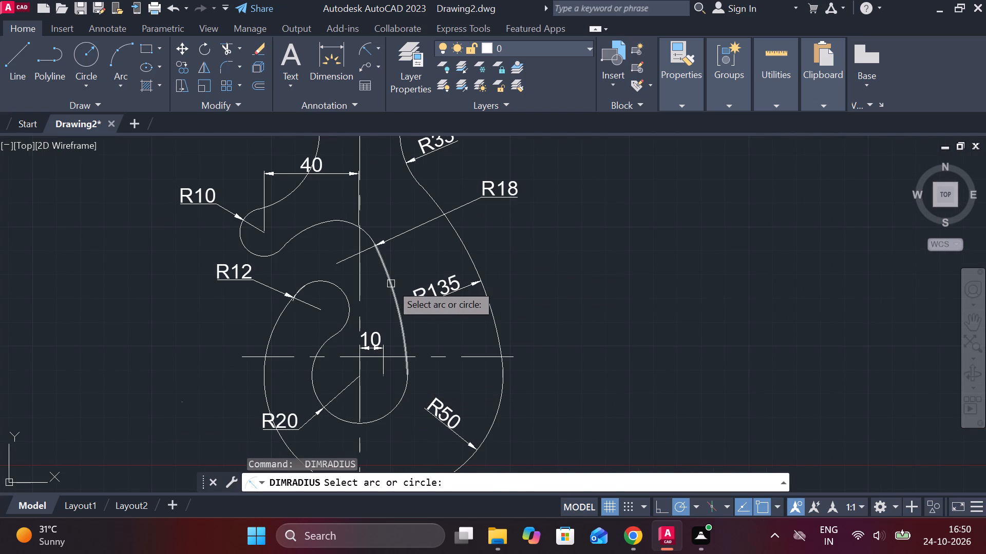
pyautogui.click(391, 284)
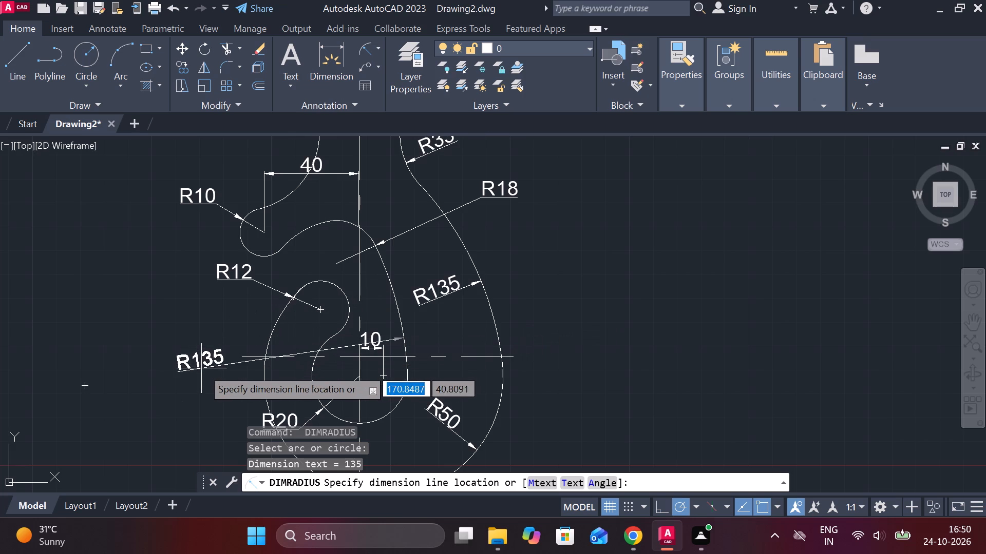
pyautogui.click(212, 353)
pyautogui.scroll(-2, 294, 350)
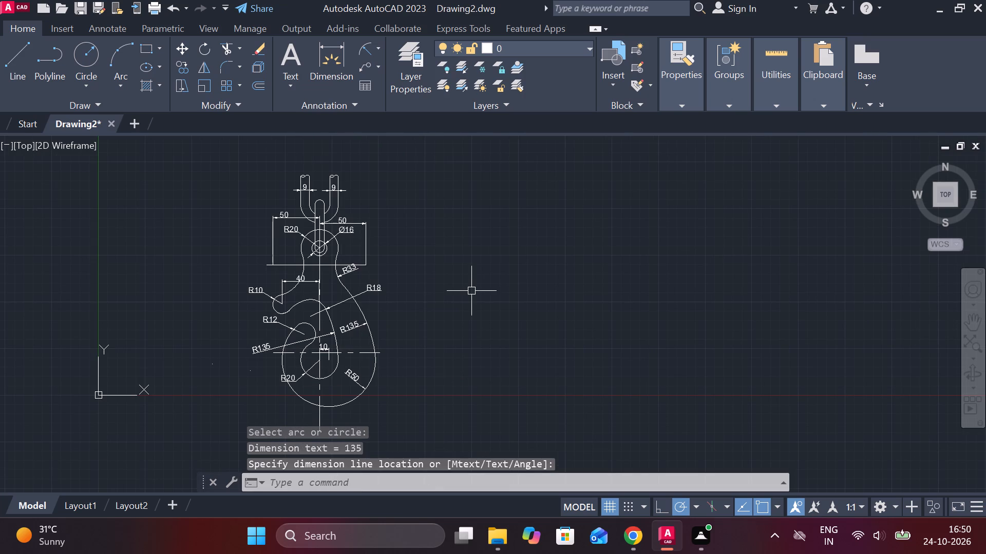
pyautogui.press('Escape')
# Save the drawing in Documents as LIFTING HOOK WITH A SUPPORTING SHANK, in AutoCAD 2018 Drawing format.
pyautogui.hotkey('ctrl', 's')
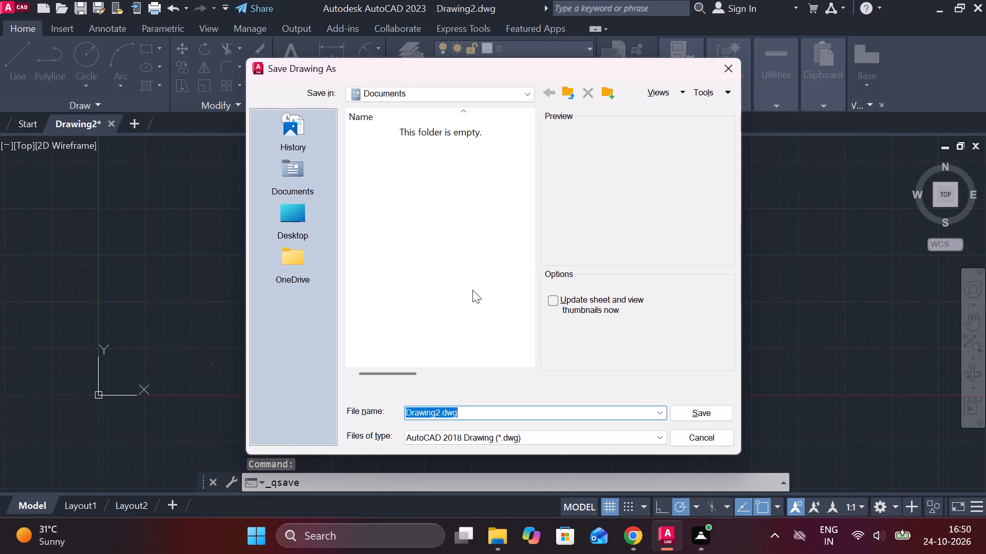
pyautogui.write('LIFTING HOOK')
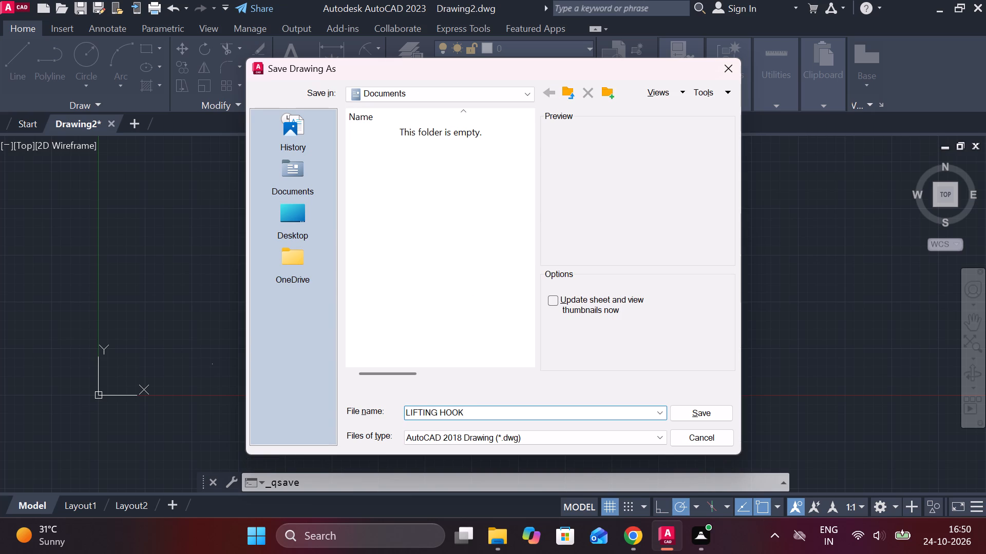
pyautogui.press('space')
pyautogui.write('W')
pyautogui.write('ITH')
pyautogui.press('space')
pyautogui.write('A SUPPORT')
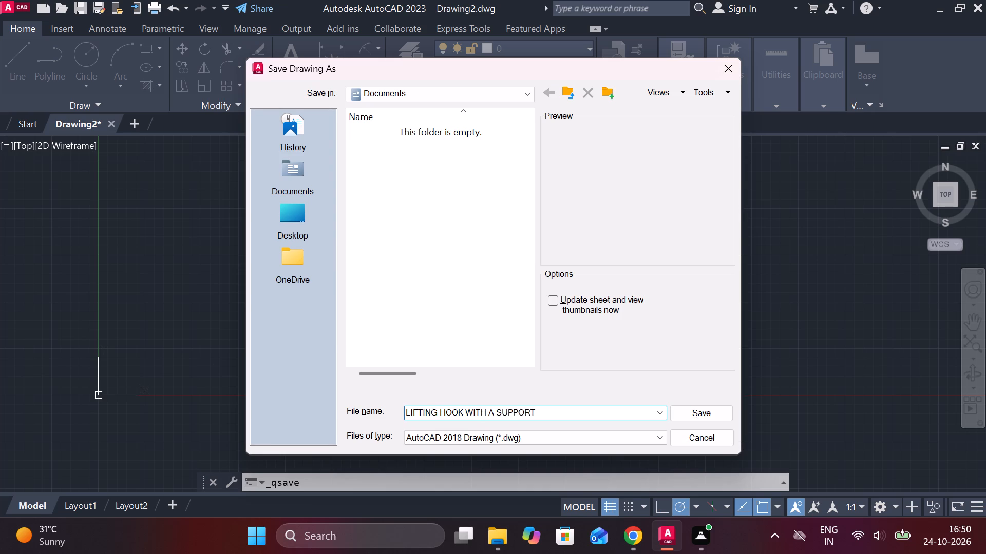
pyautogui.press('BackSpace')
pyautogui.write('TING')
pyautogui.press('space')
pyautogui.write('SHANK')
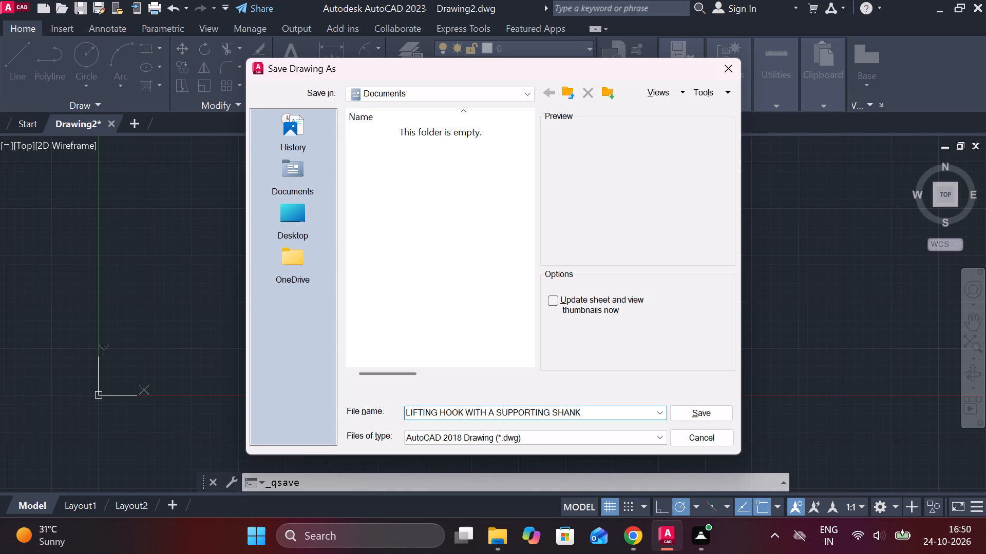
pyautogui.click(698, 411)
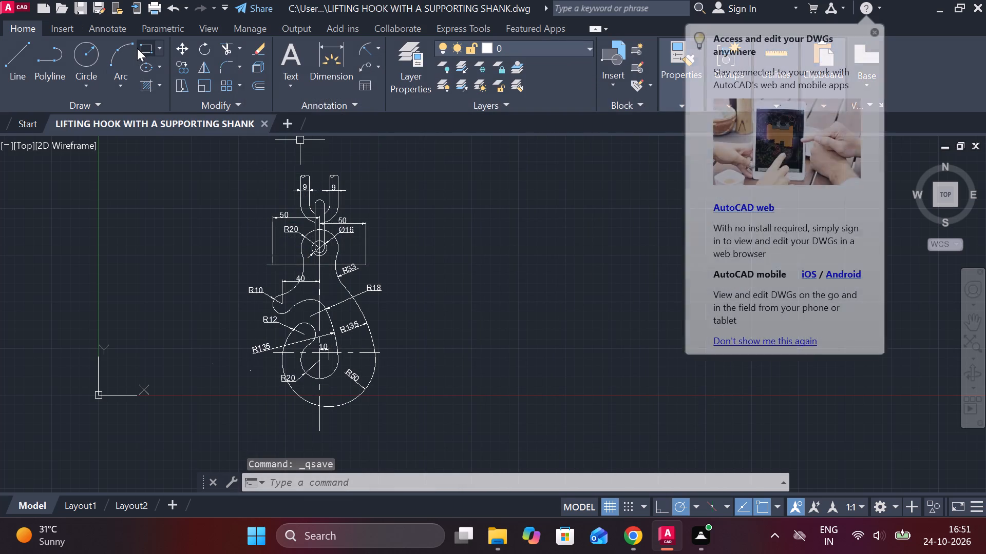
# Draw a rectangular border about 260 by 296 around the whole dimensioned hook and shank, and save the drawing.
pyautogui.click(137, 48)
pyautogui.click(194, 170)
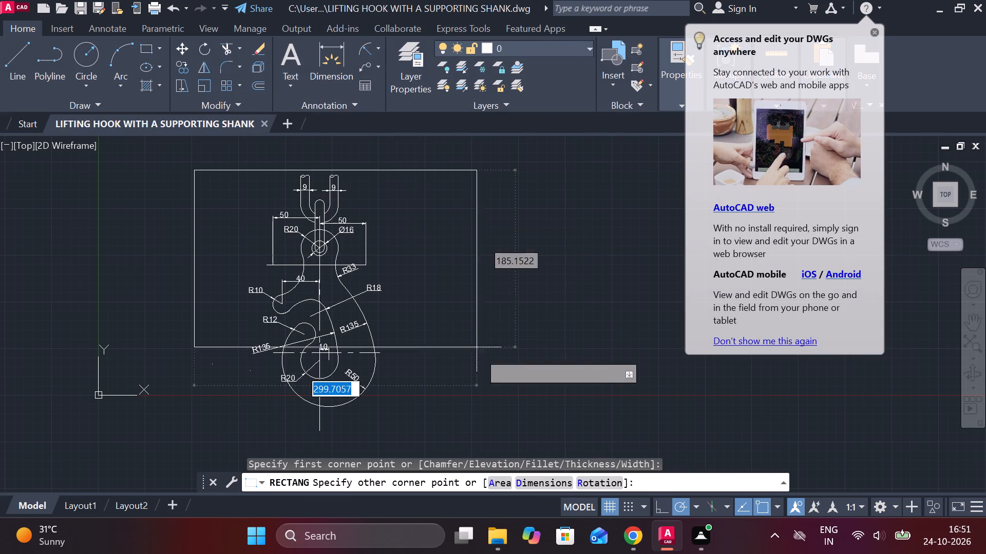
pyautogui.moveTo(462, 416); pyautogui.dragTo(454, 362, button='middle')
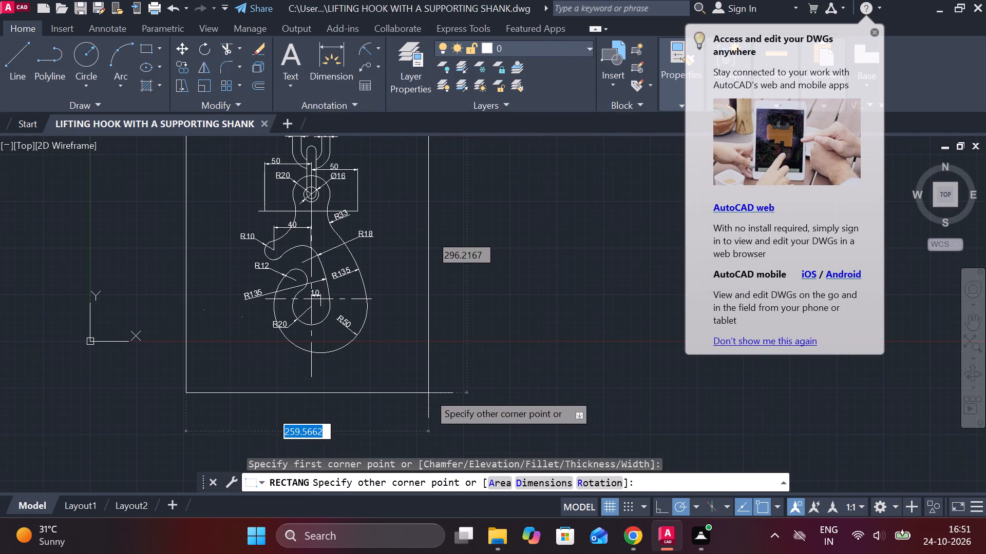
pyautogui.click(428, 393)
pyautogui.hotkey('ctrl', 's')
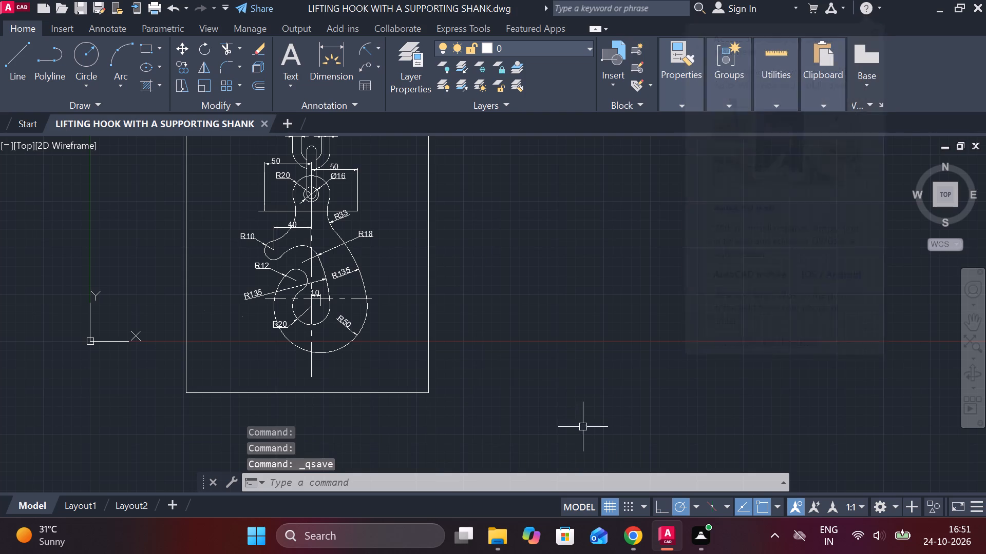
# Turn off log file recording with LOGFILEOFF.
pyautogui.write('LOG')
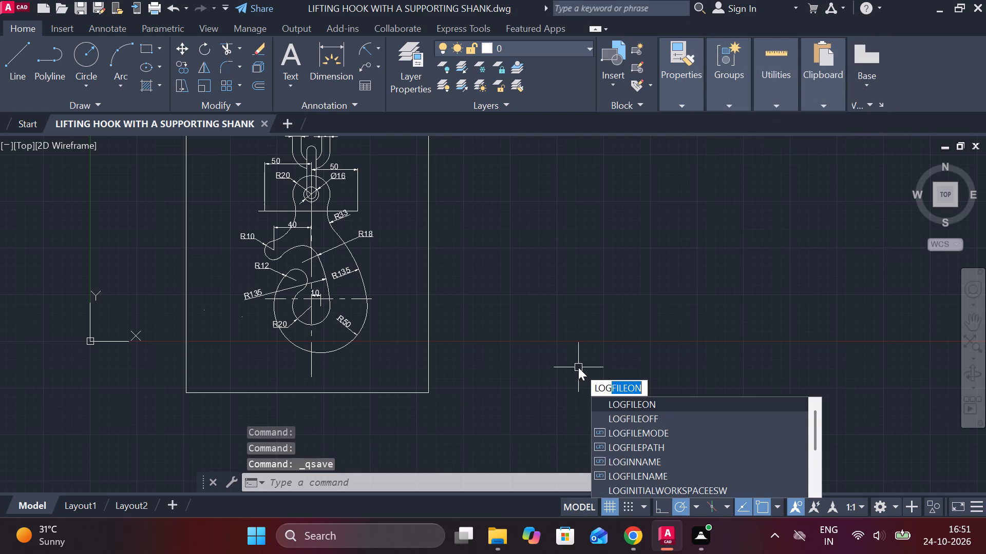
pyautogui.click(631, 417)
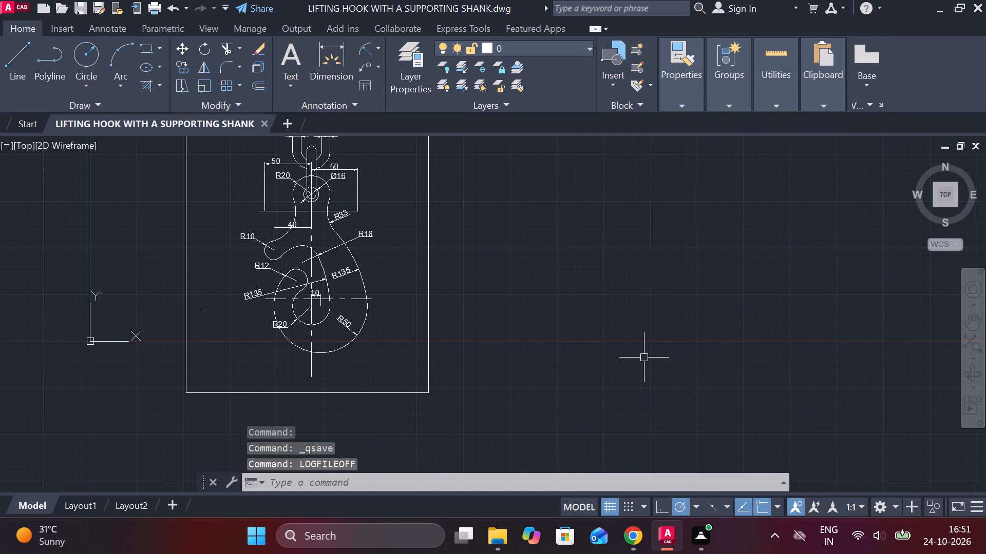
# Start a plot of the model using the DWG To PDF.pc3 plotter with landscape orientation.
pyautogui.write('PLOT')
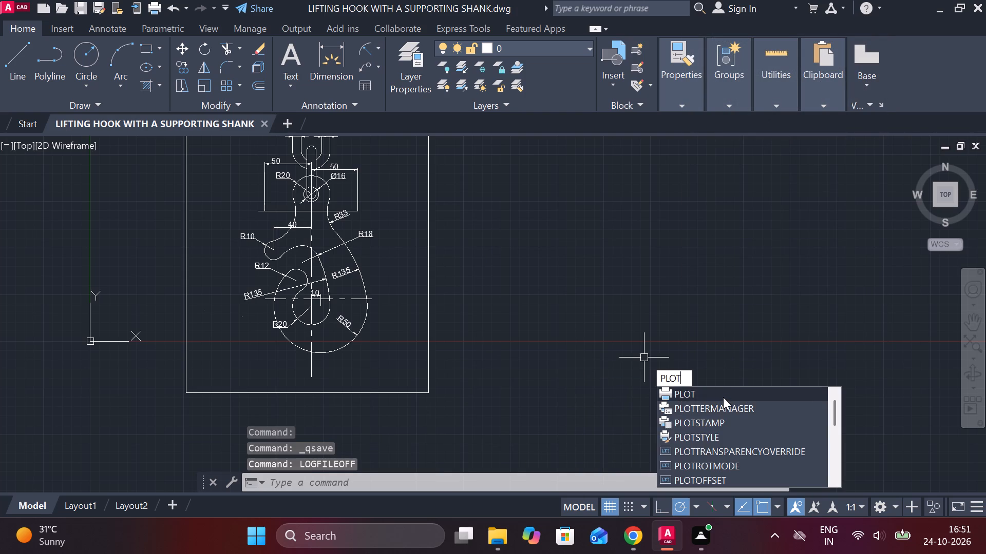
pyautogui.click(723, 397)
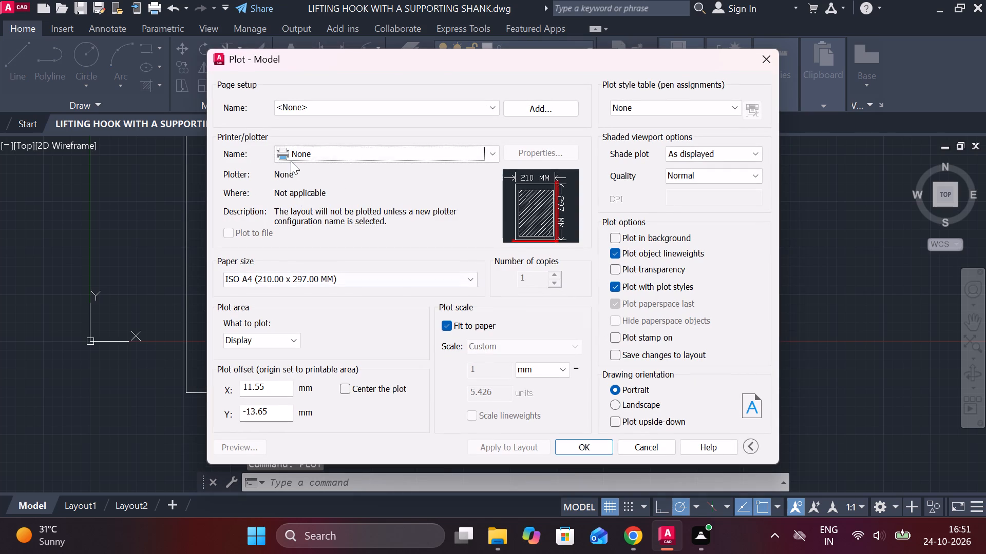
pyautogui.click(291, 161)
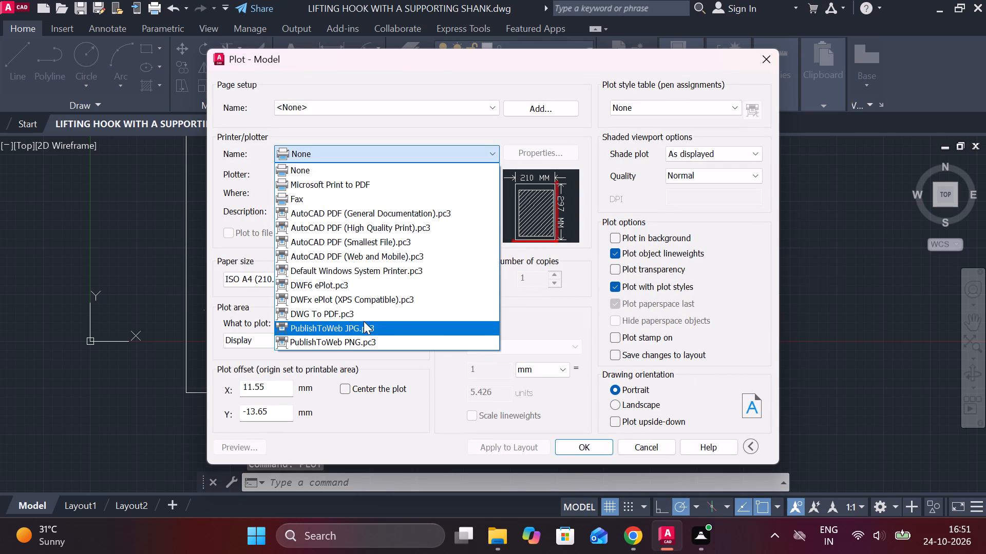
pyautogui.click(349, 318)
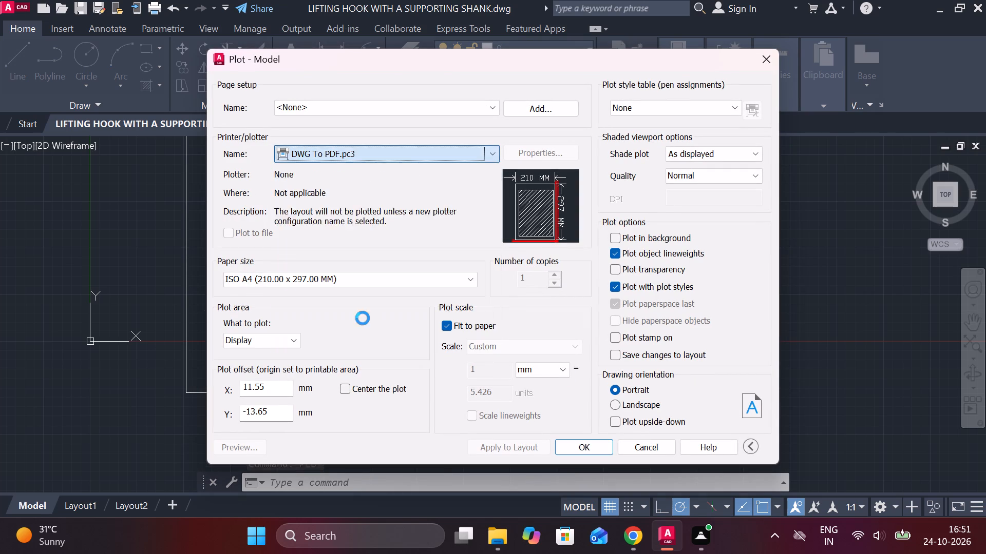
pyautogui.click(616, 405)
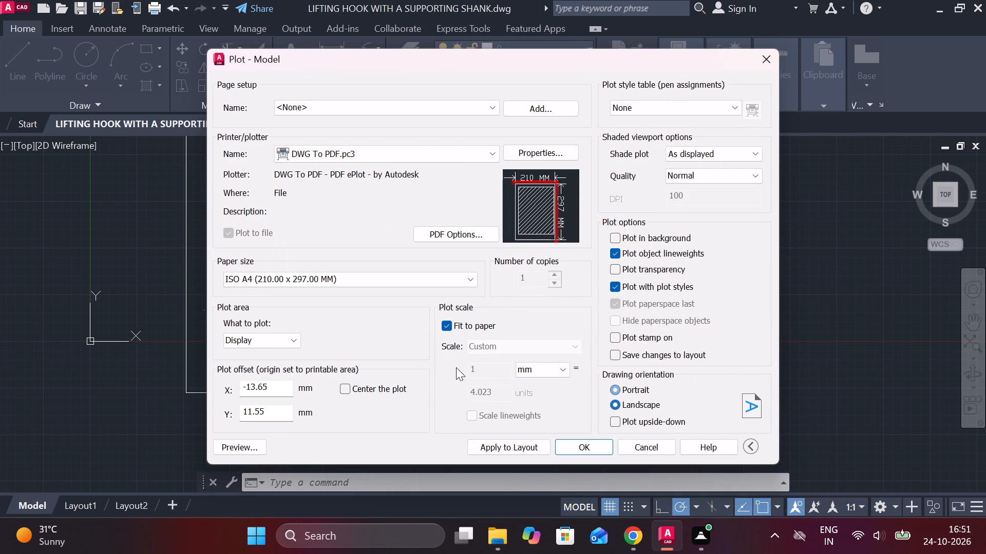
# Set the plot area to a window enclosing the entire rectangular border with a small margin around it.
pyautogui.click(293, 346)
pyautogui.click(270, 380)
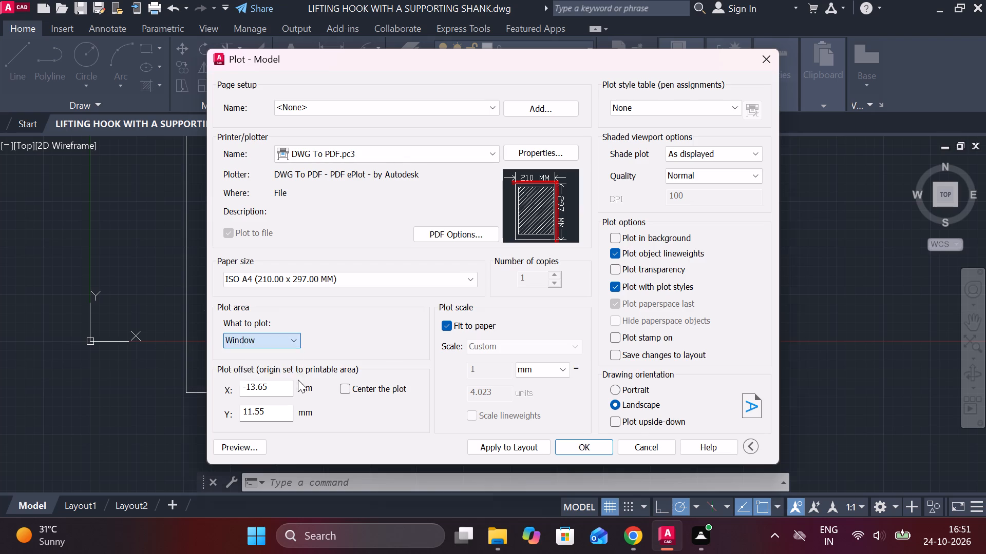
pyautogui.scroll(-2, 394, 345)
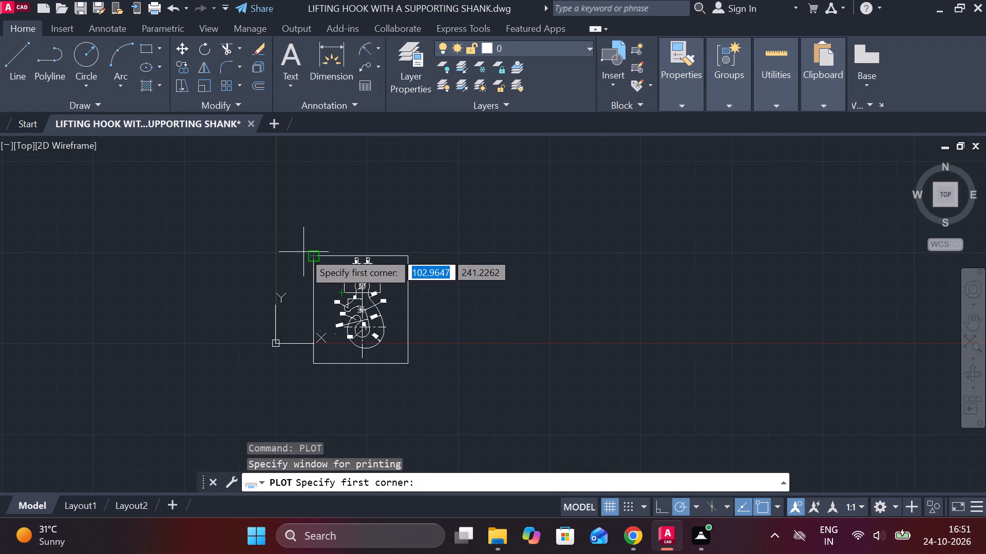
pyautogui.scroll(2, 304, 252)
pyautogui.click(303, 245)
pyautogui.moveTo(417, 324); pyautogui.dragTo(369, 224, button='middle')
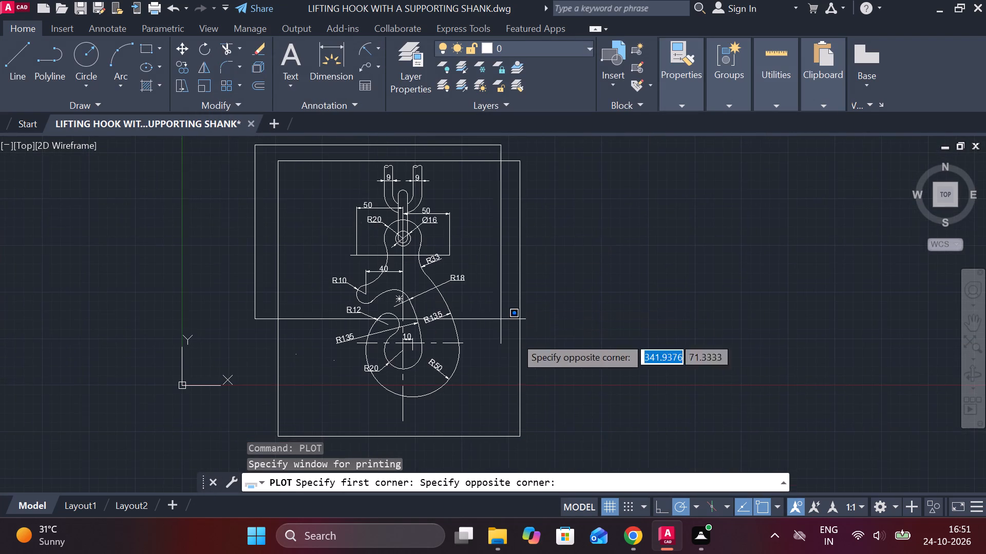
pyautogui.moveTo(550, 440); pyautogui.dragTo(533, 420, button='middle')
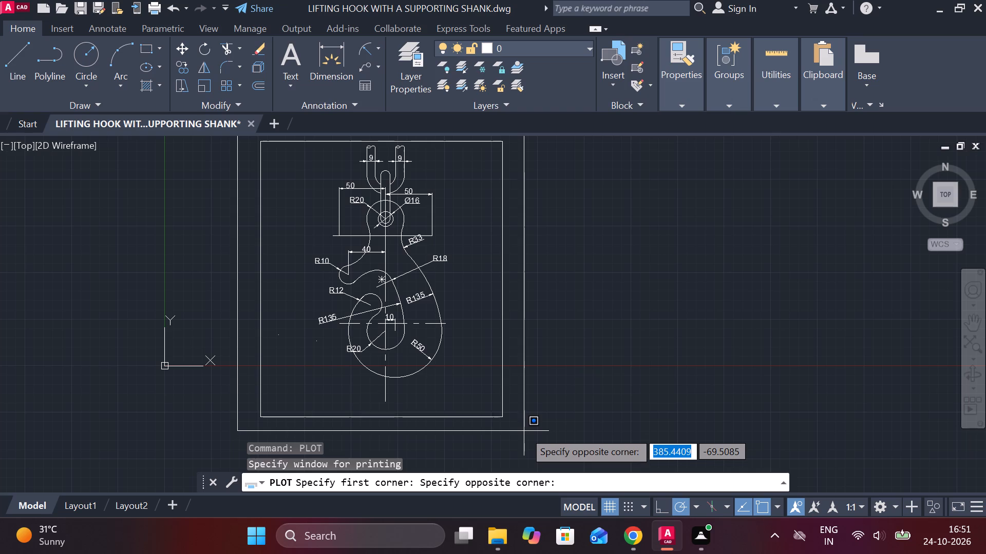
pyautogui.click(524, 431)
# Plot the drawing to Documents as the PDF file LIFTING HOOK WITH A SUPPORTING SHANK-Model.
pyautogui.click(583, 445)
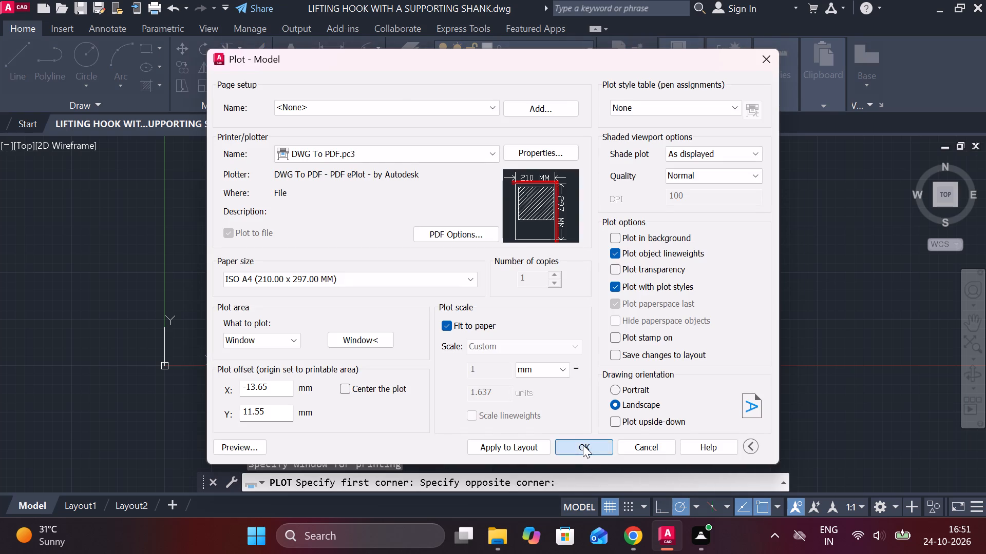
pyautogui.click(700, 410)
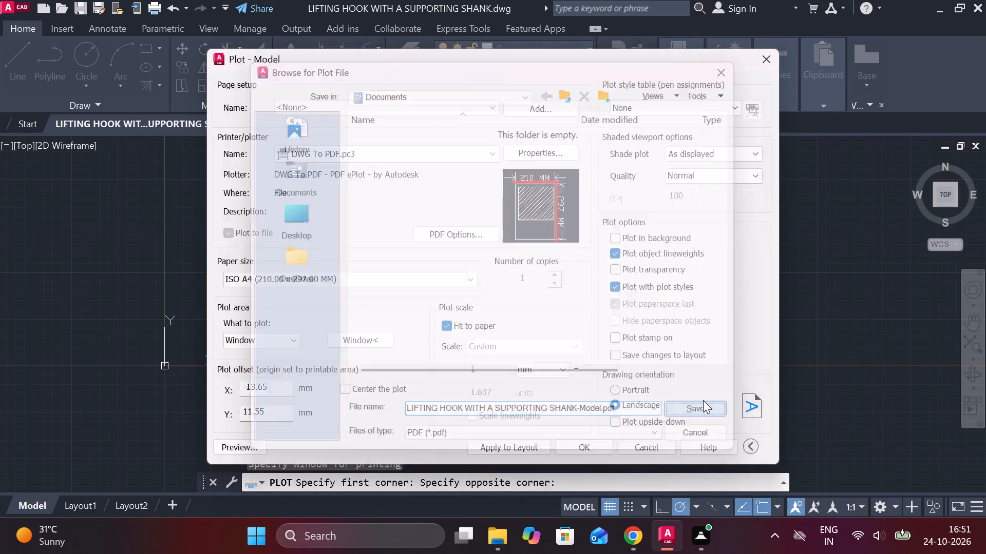